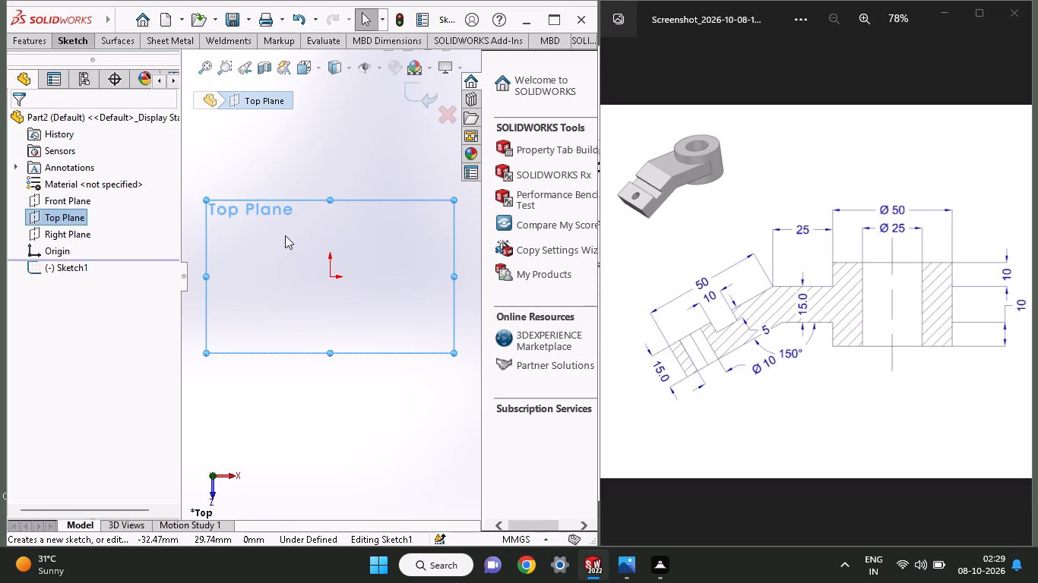
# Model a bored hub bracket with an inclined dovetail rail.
# Sketch a circle of about 43 mm radius on the Top Plane, centred on the origin.
pyautogui.click(78, 39)
pyautogui.click(109, 103)
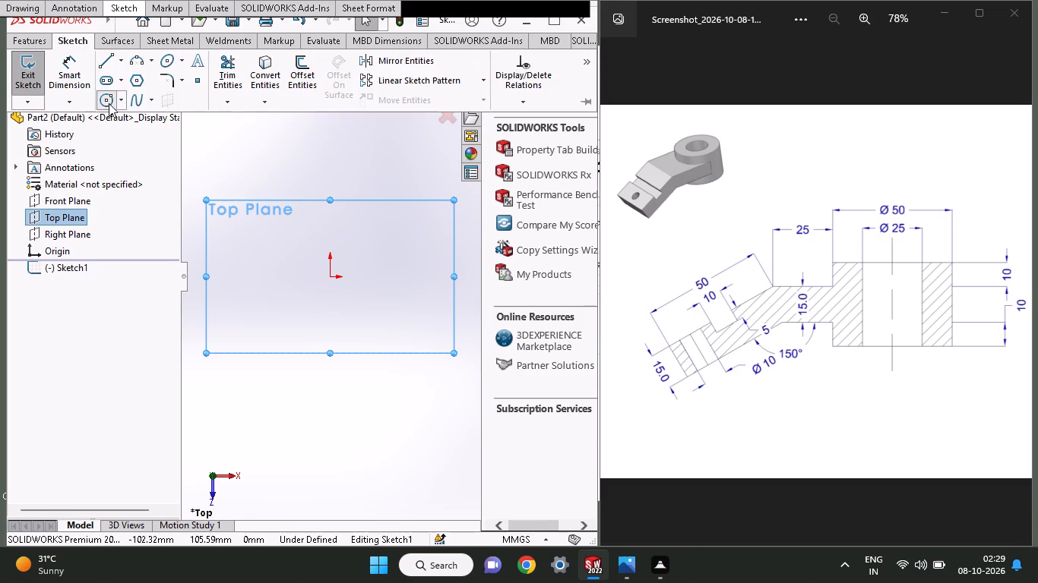
pyautogui.click(333, 276)
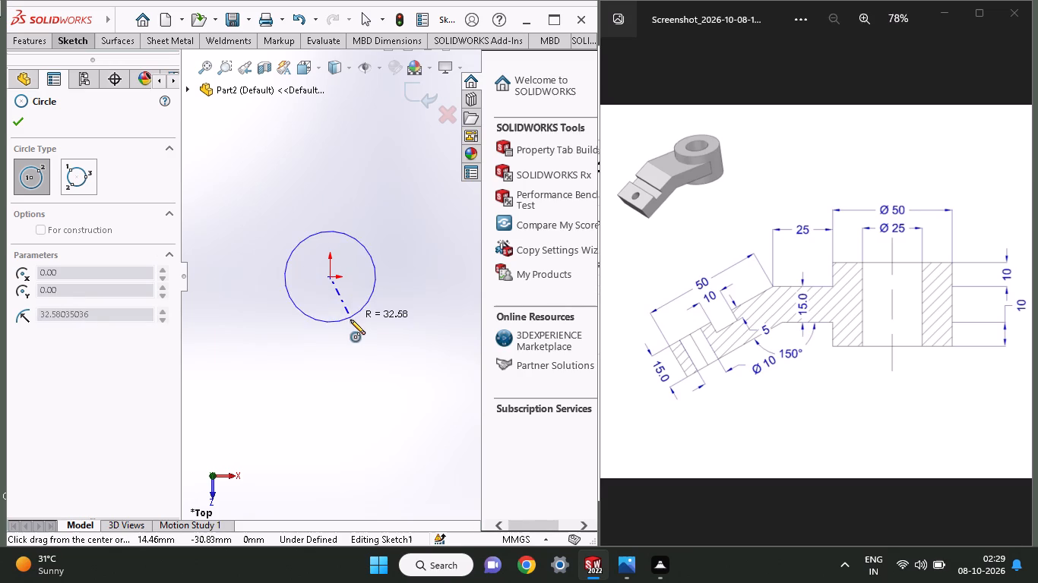
pyautogui.click(351, 332)
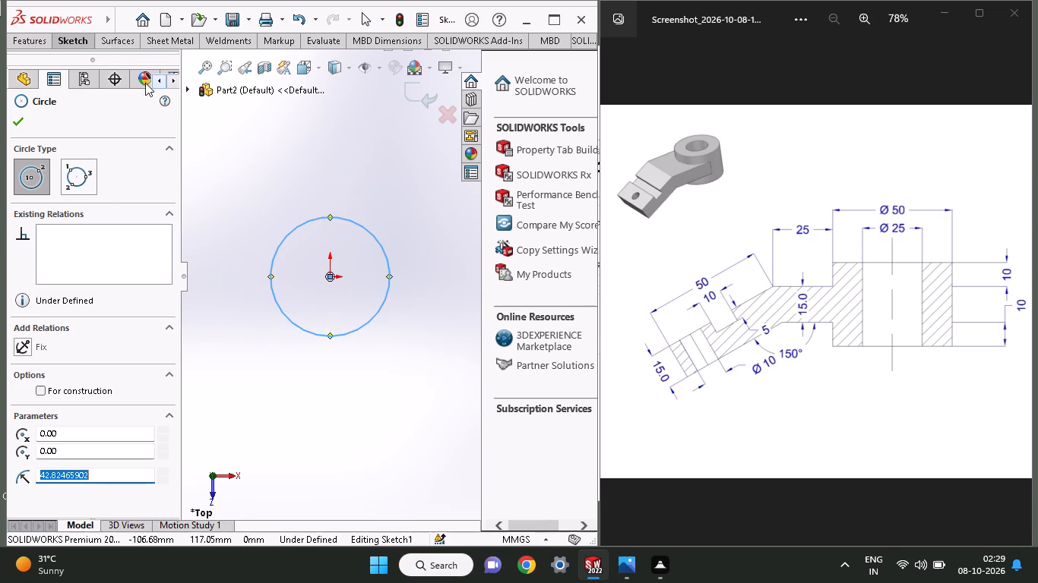
# Dimension the circle's diameter and set it to 25 mm.
pyautogui.click(68, 40)
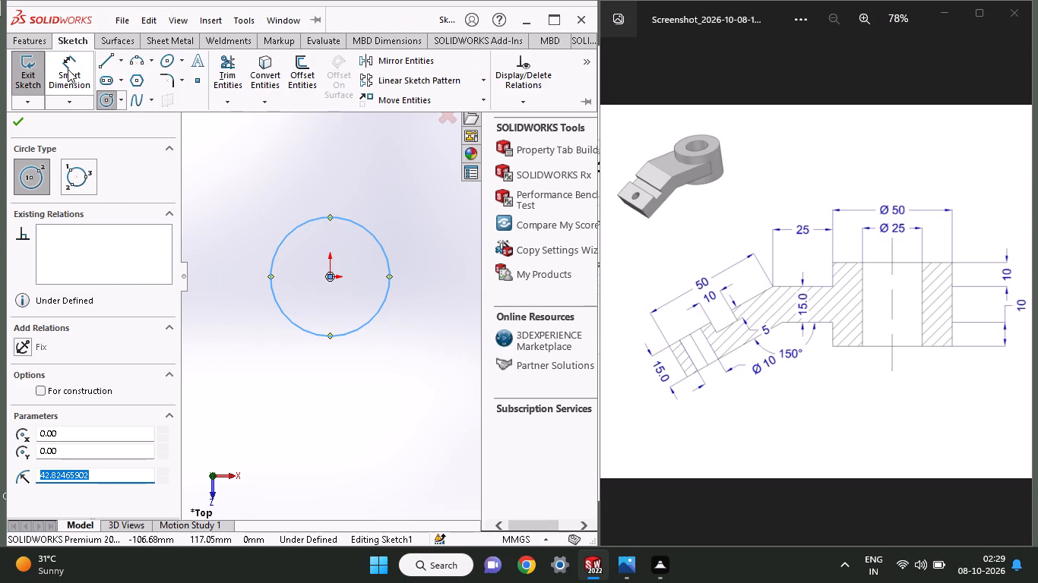
pyautogui.click(68, 69)
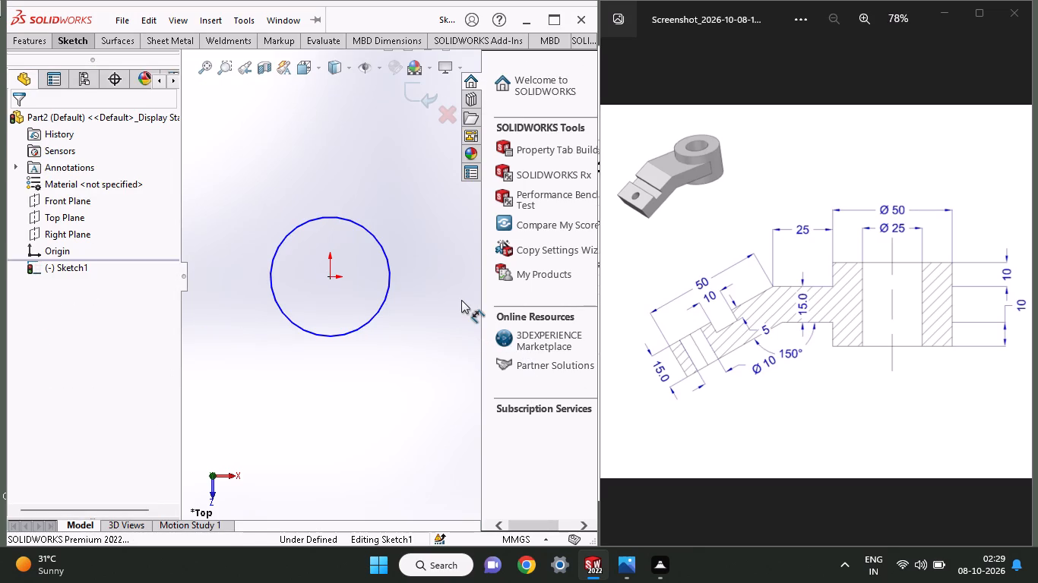
pyautogui.click(369, 318)
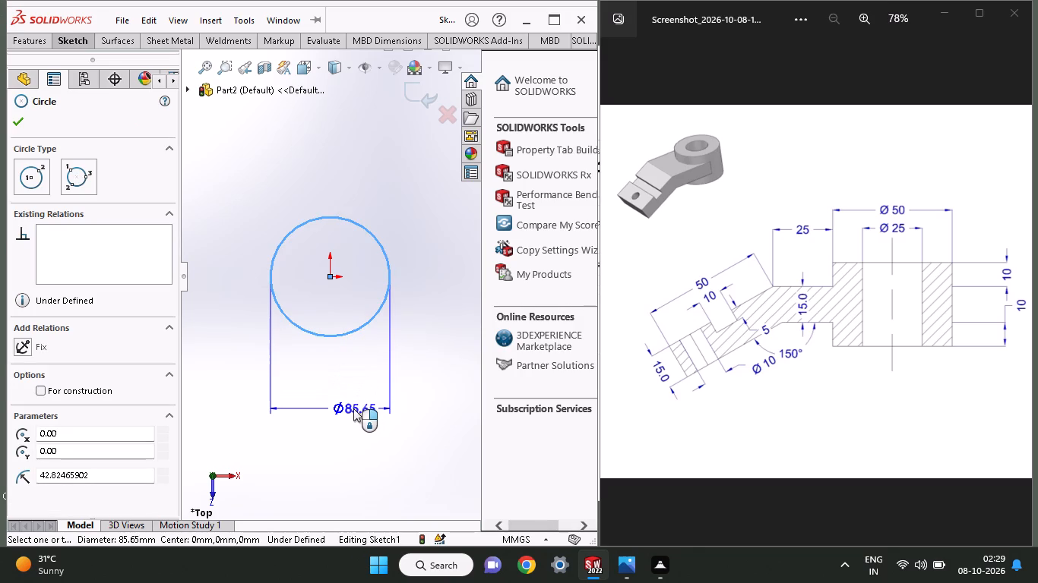
pyautogui.click(353, 408)
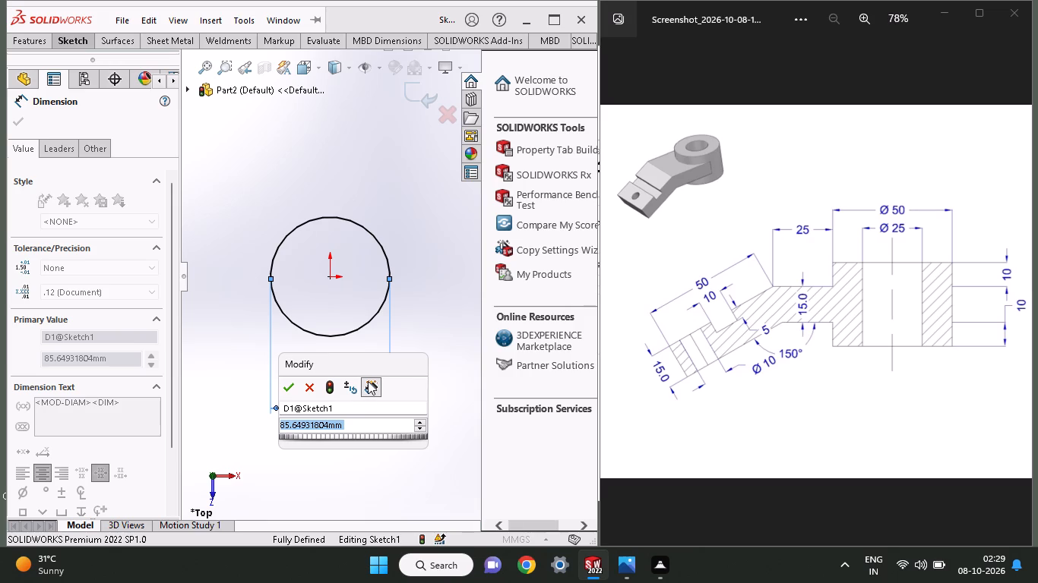
pyautogui.write('25')
pyautogui.press('Return')
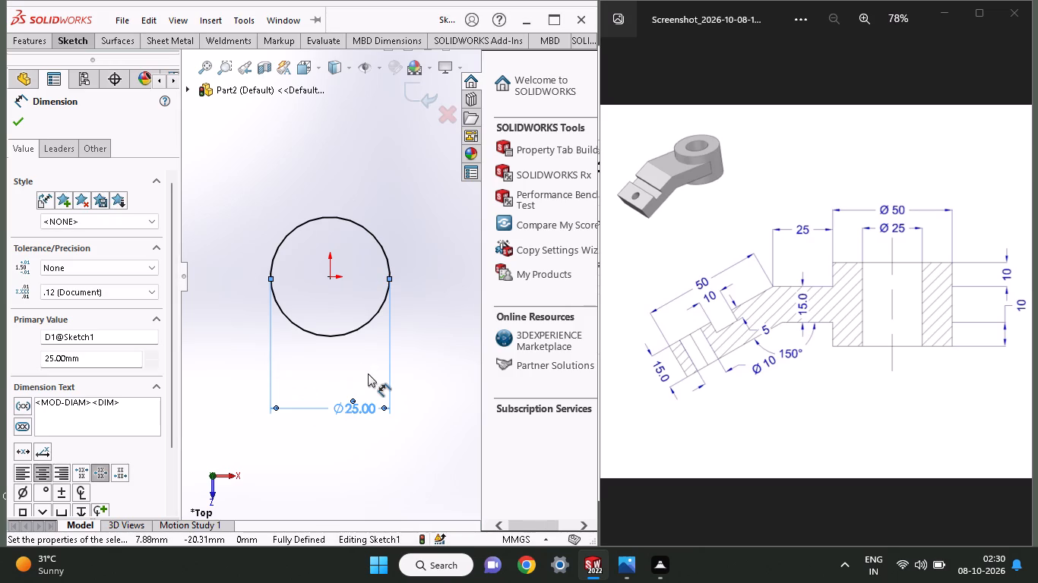
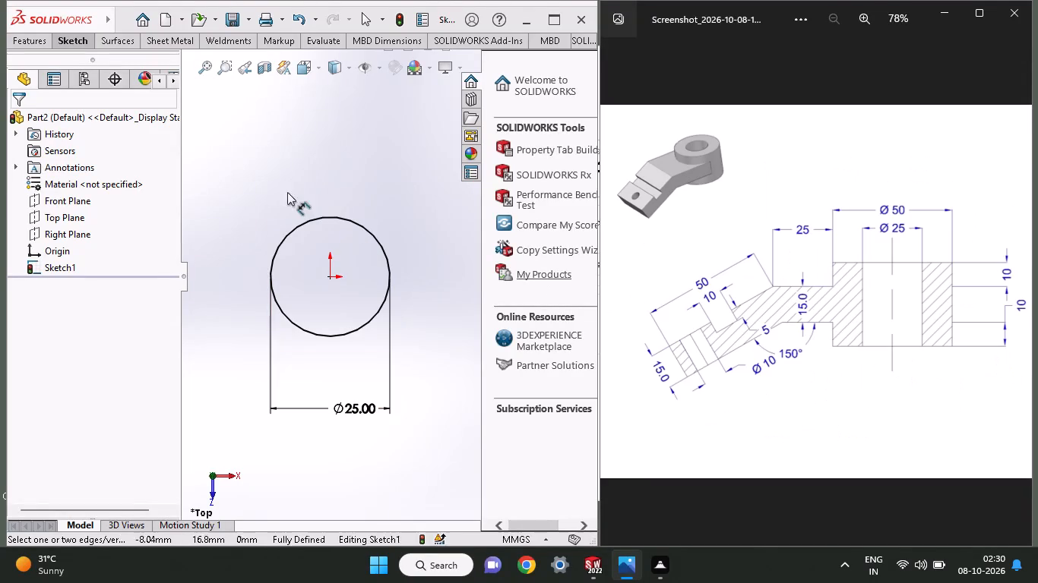
# Extrude the 25 mm circle as a solid boss with a blind depth of 10 mm.
pyautogui.click(37, 46)
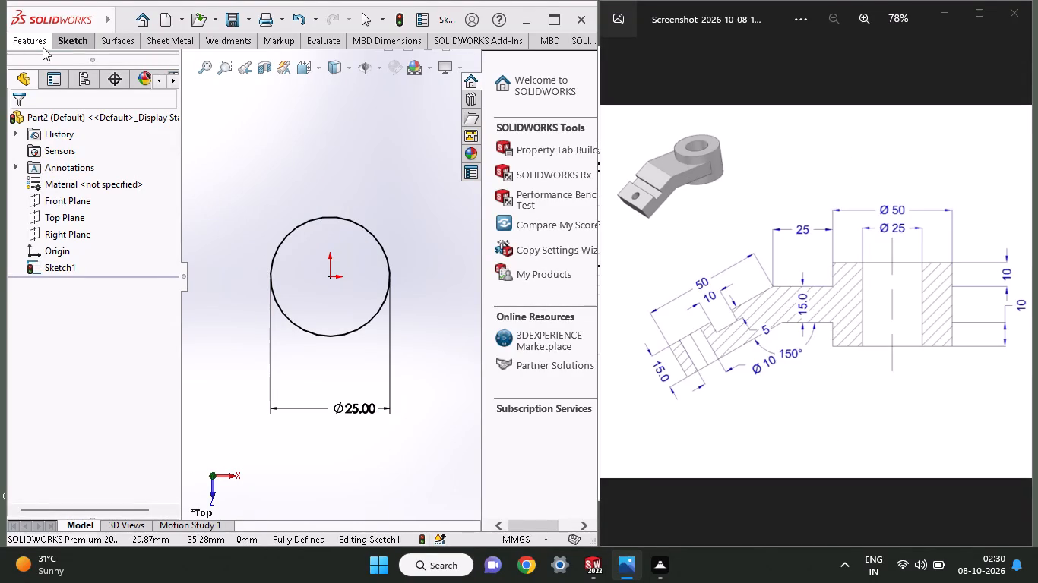
pyautogui.click(39, 82)
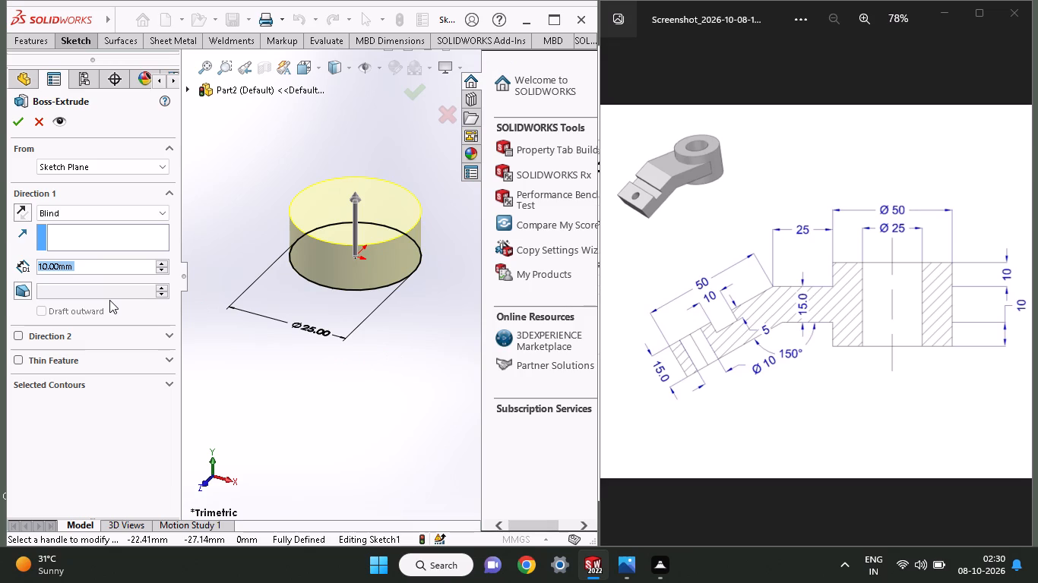
pyautogui.write('10')
pyautogui.press('Return')
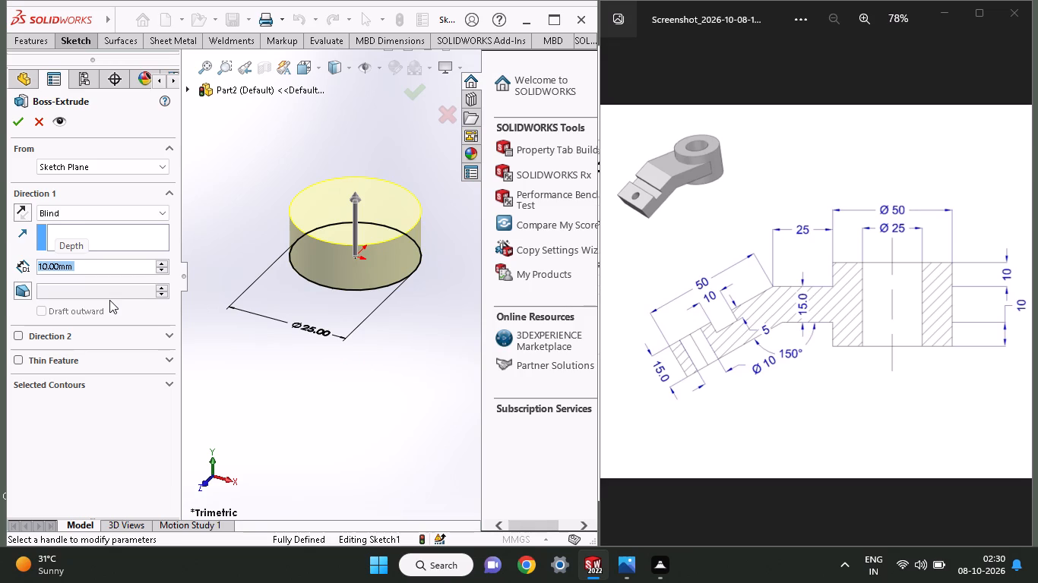
pyautogui.click(19, 115)
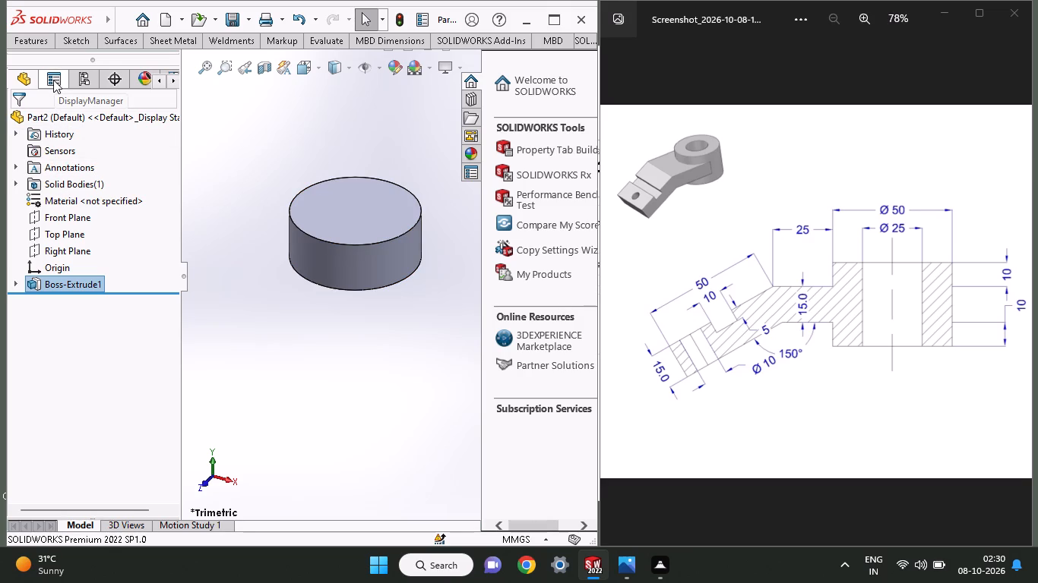
# Sketch a circle of about 18.5 mm radius on the cylinder's top face, centred on the origin.
pyautogui.click(344, 203)
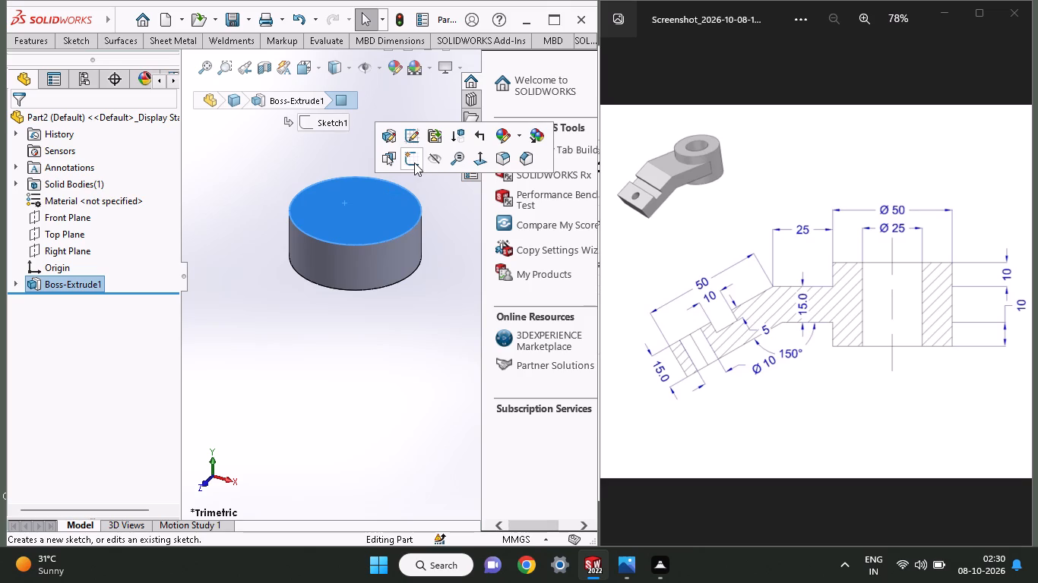
pyautogui.click(390, 347)
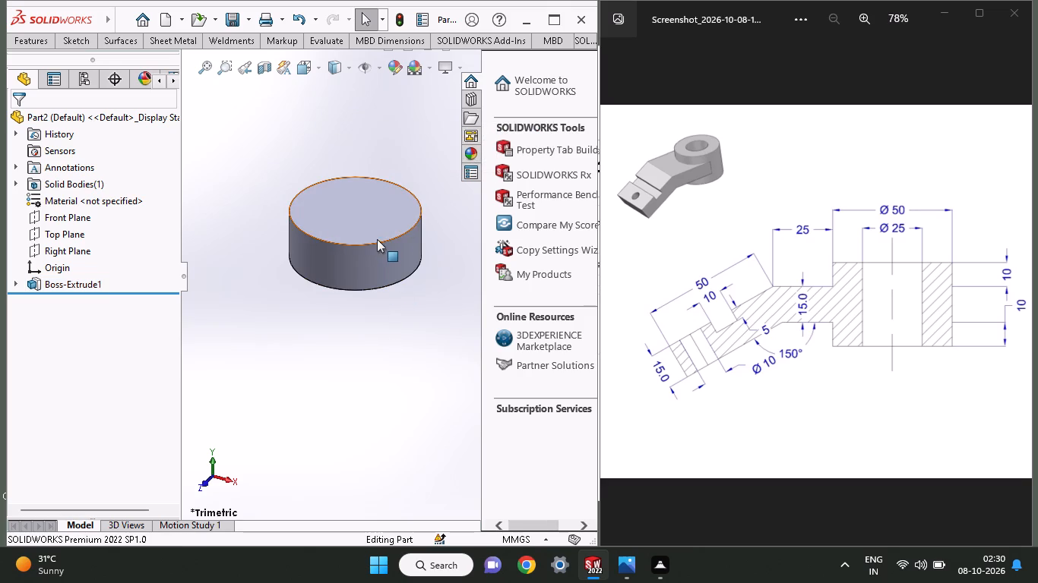
pyautogui.click(377, 222)
pyautogui.click(444, 180)
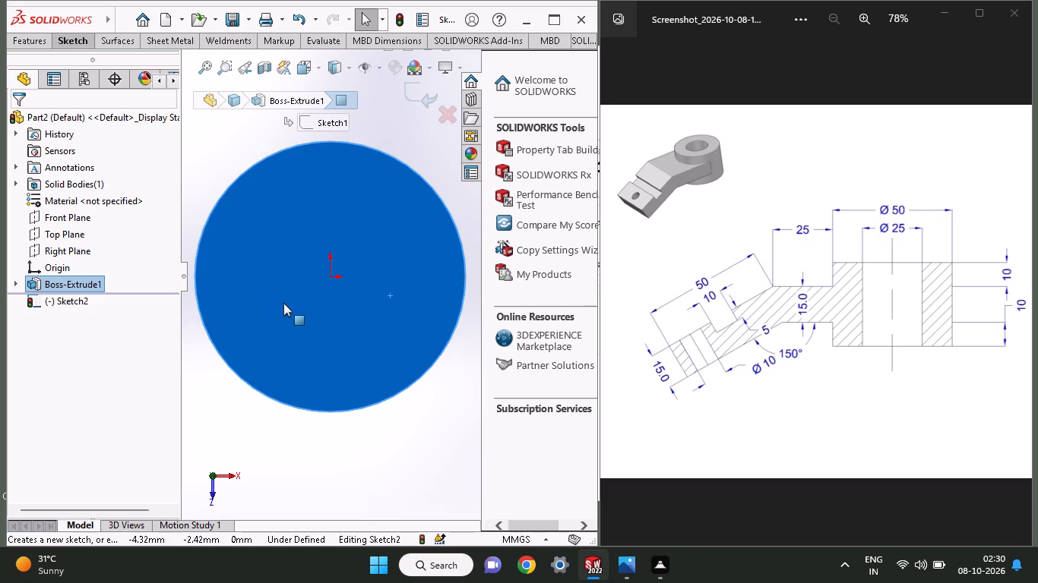
pyautogui.keyDown('ctrl'); pyautogui.scroll(3, 283, 303); pyautogui.keyUp('ctrl')
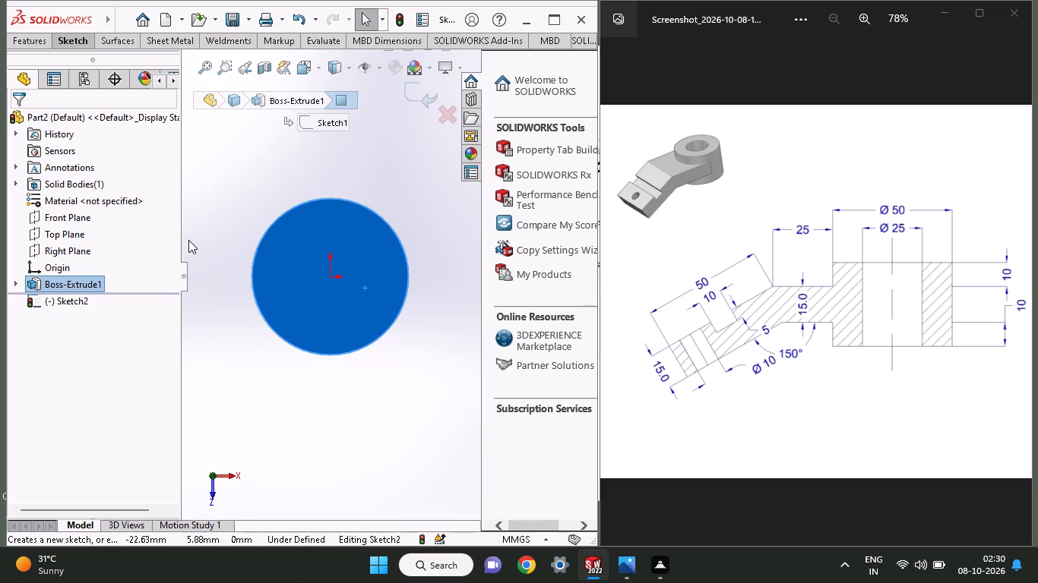
pyautogui.click(68, 42)
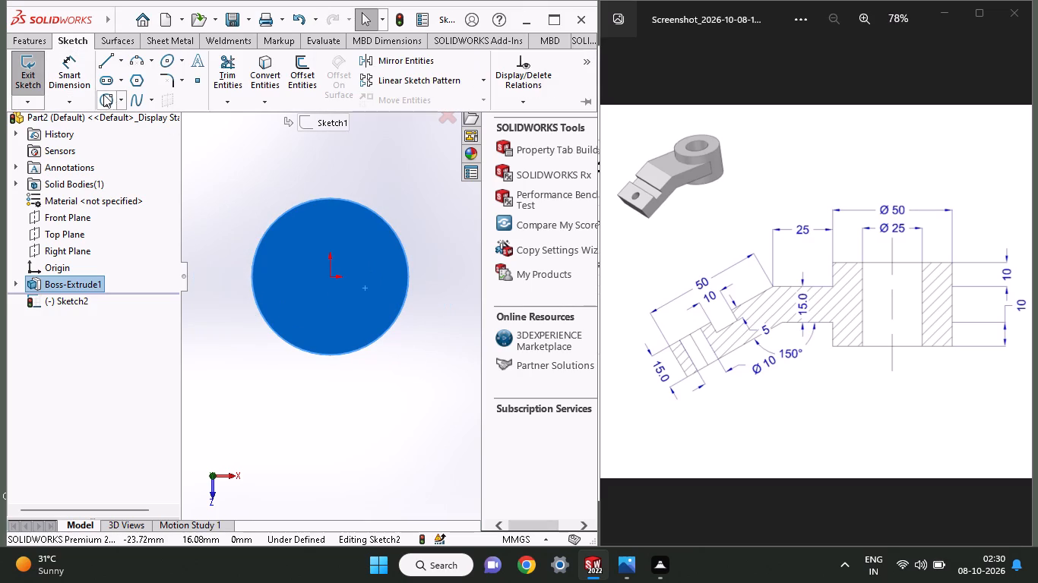
pyautogui.click(109, 96)
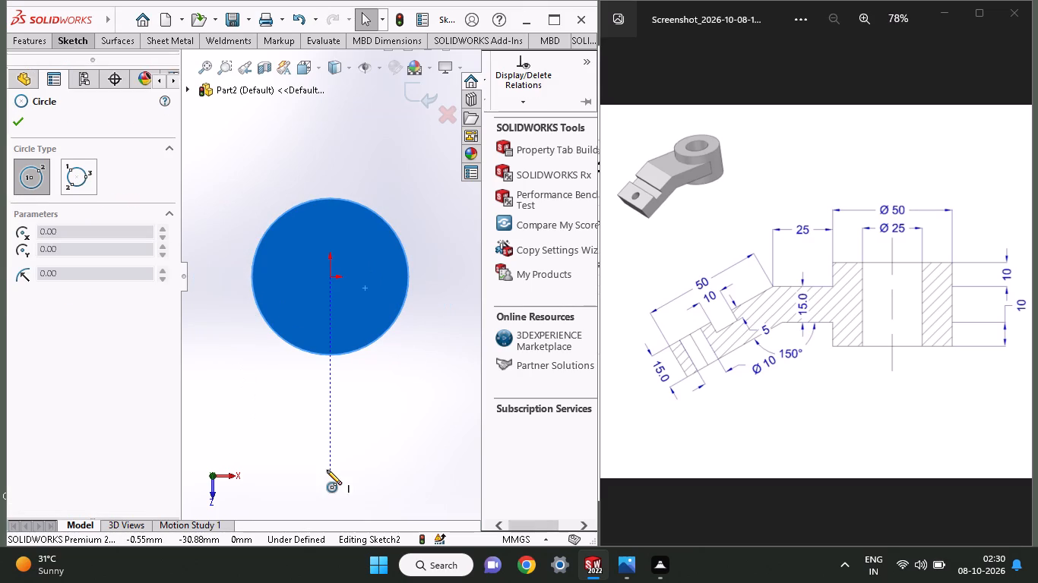
pyautogui.click(332, 276)
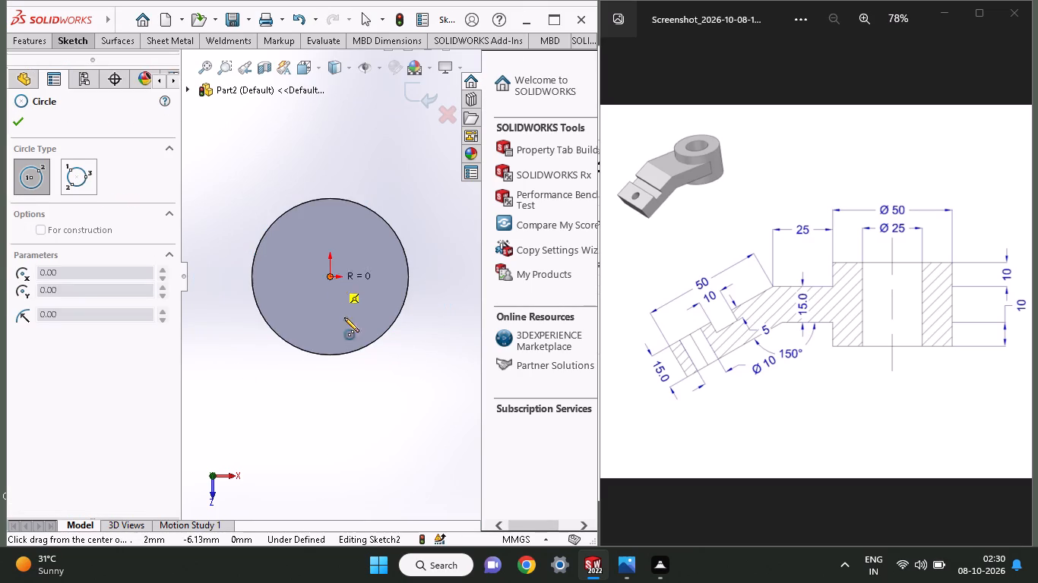
pyautogui.click(332, 392)
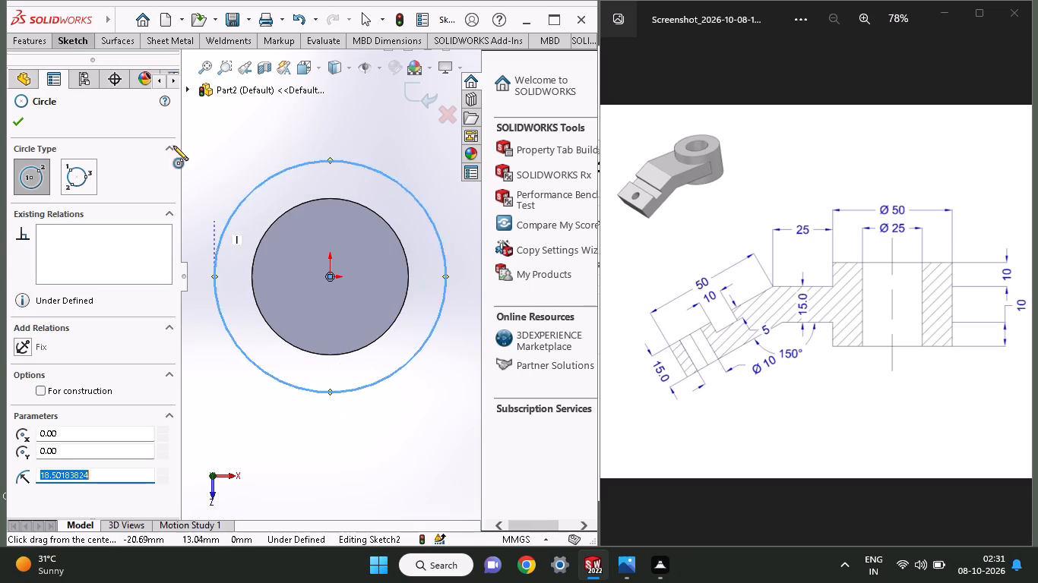
# Dimension the new circle's diameter and set it to 50 mm.
pyautogui.click(72, 43)
pyautogui.click(69, 71)
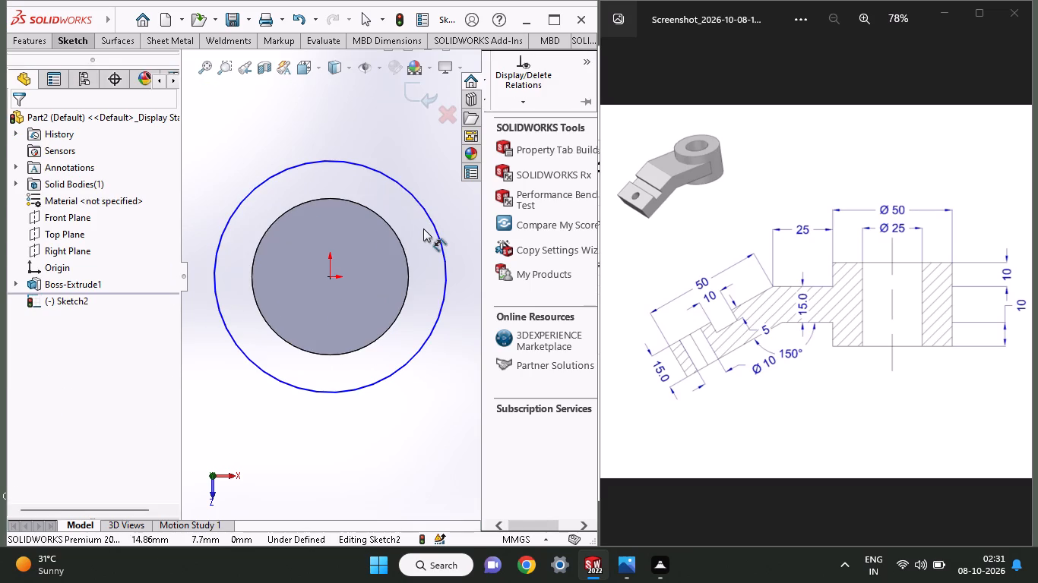
pyautogui.click(400, 181)
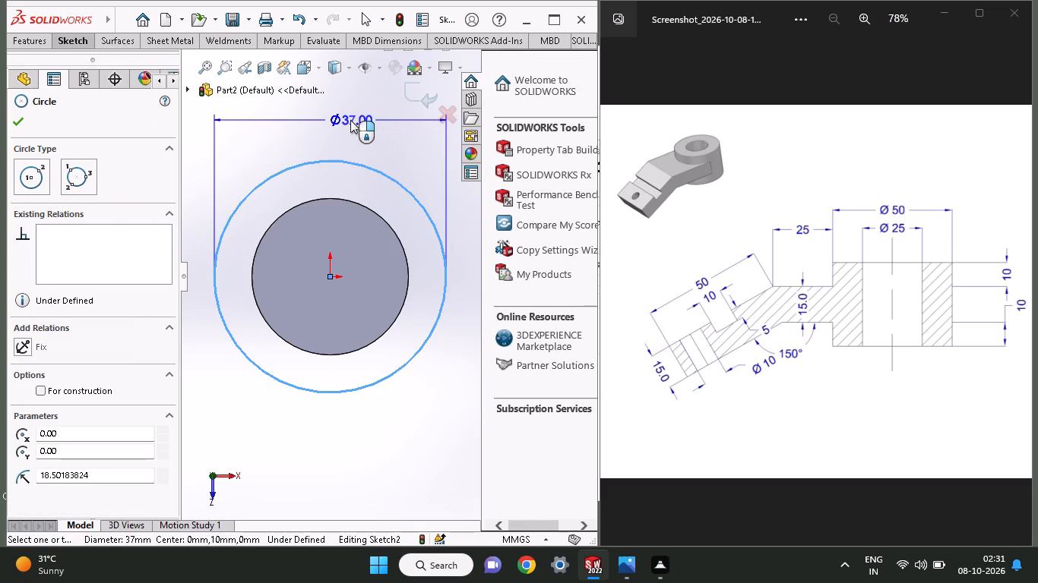
pyautogui.click(320, 430)
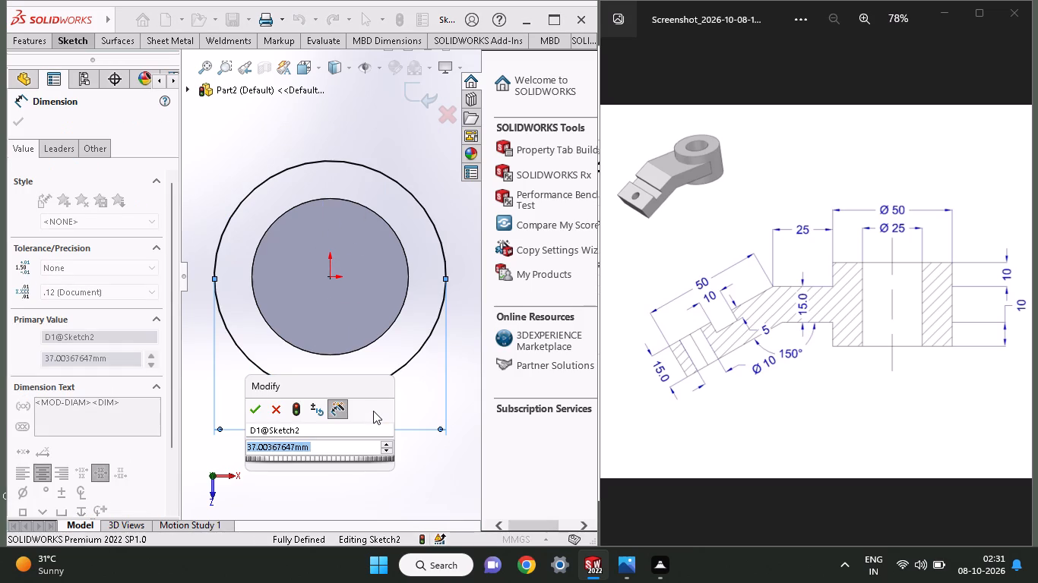
pyautogui.write('50')
pyautogui.press('Return')
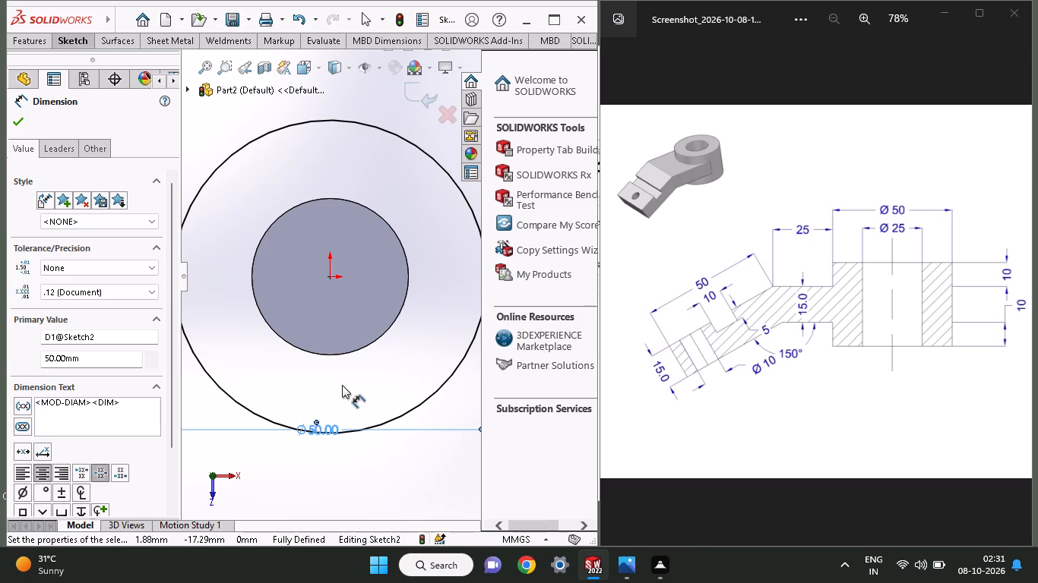
# Extrude the 50 mm circle 10 mm in the reversed direction, downward around the existing cylinder, merging the result.
pyautogui.click(38, 36)
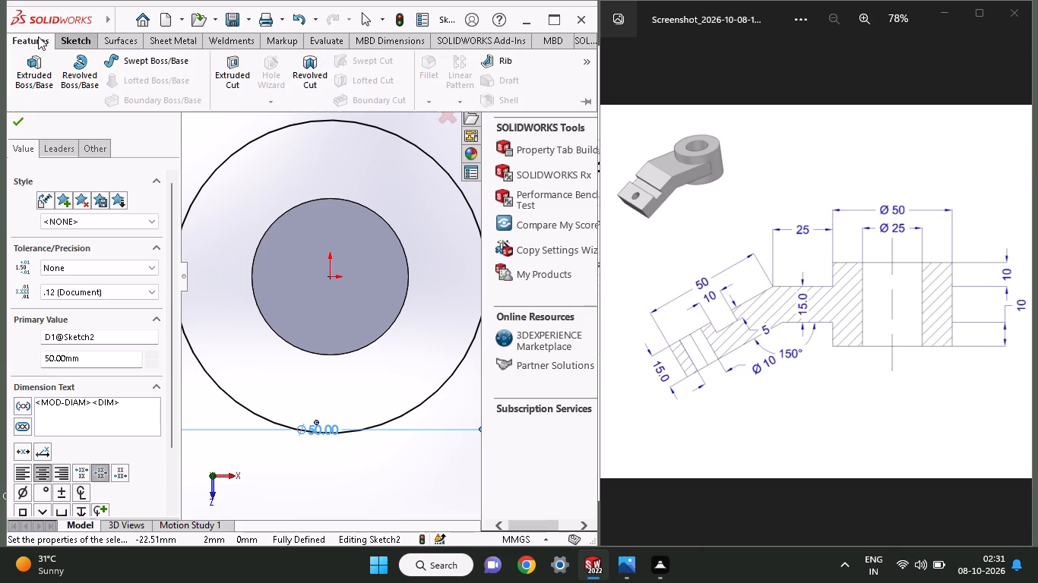
pyautogui.click(33, 68)
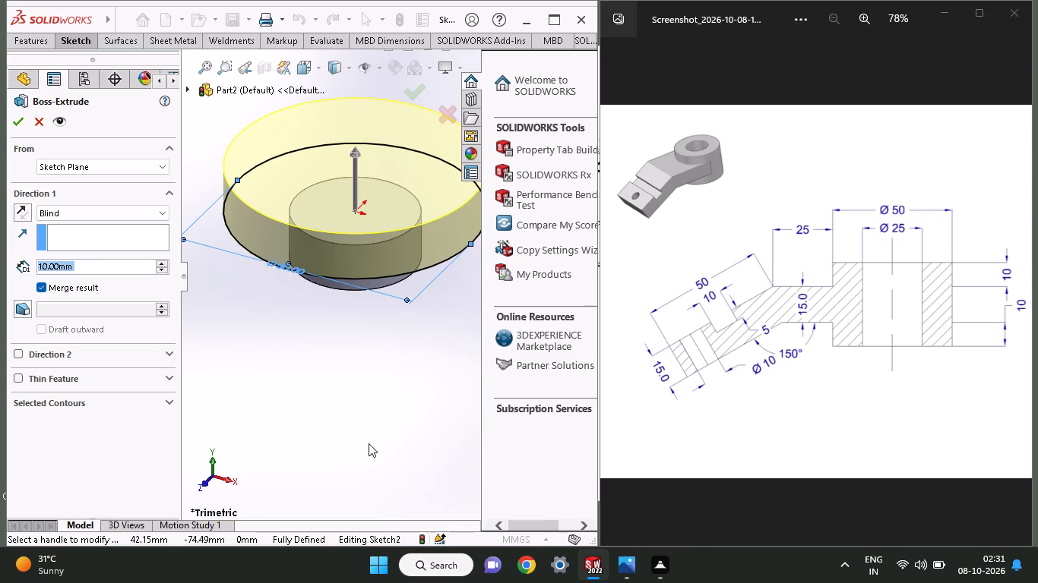
pyautogui.click(17, 211)
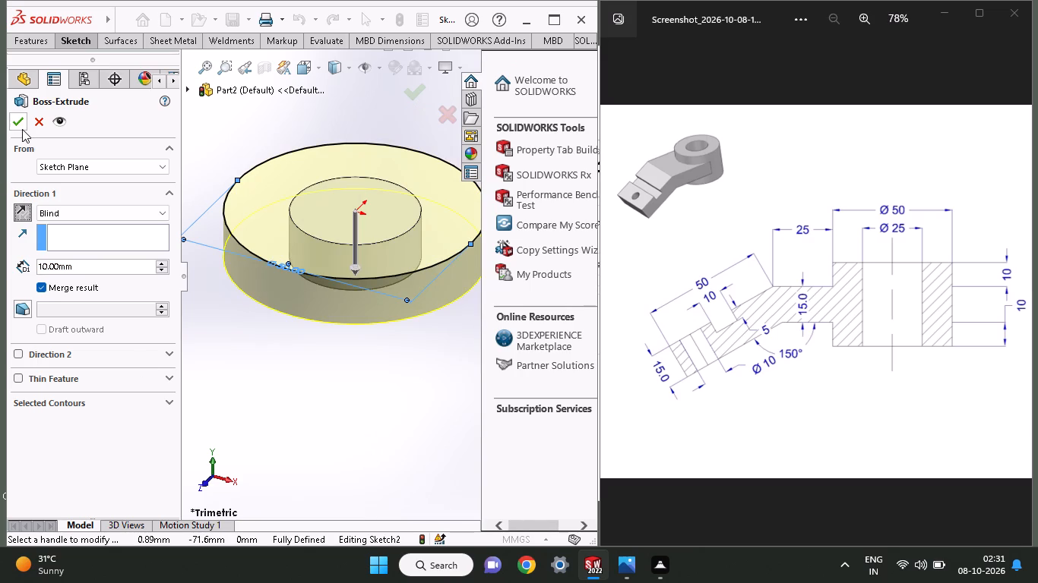
pyautogui.click(21, 121)
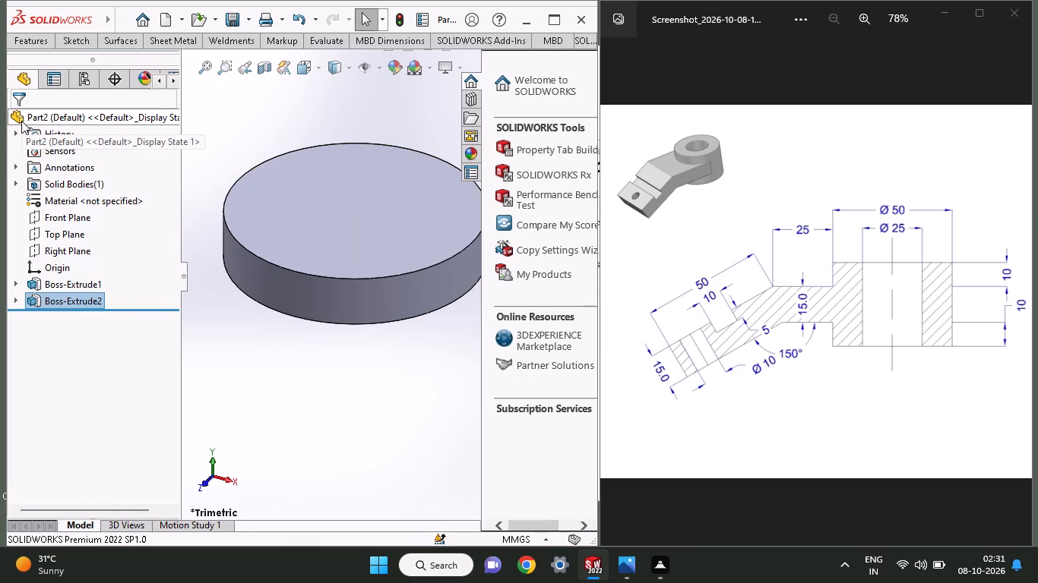
# Sketch a circle of about 10.8 mm radius on the disc's top face, centred on the origin.
pyautogui.click(350, 180)
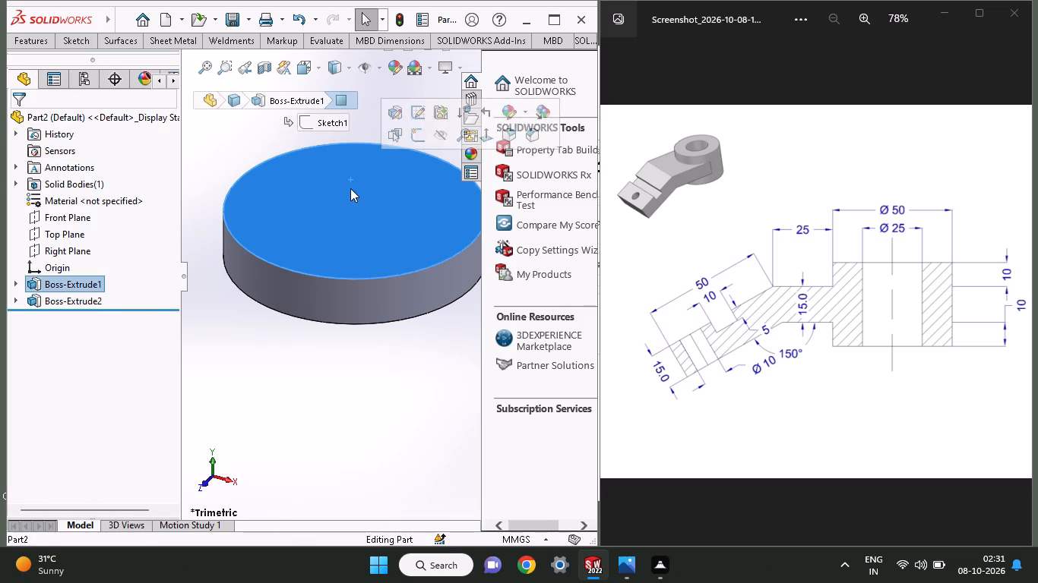
pyautogui.click(417, 143)
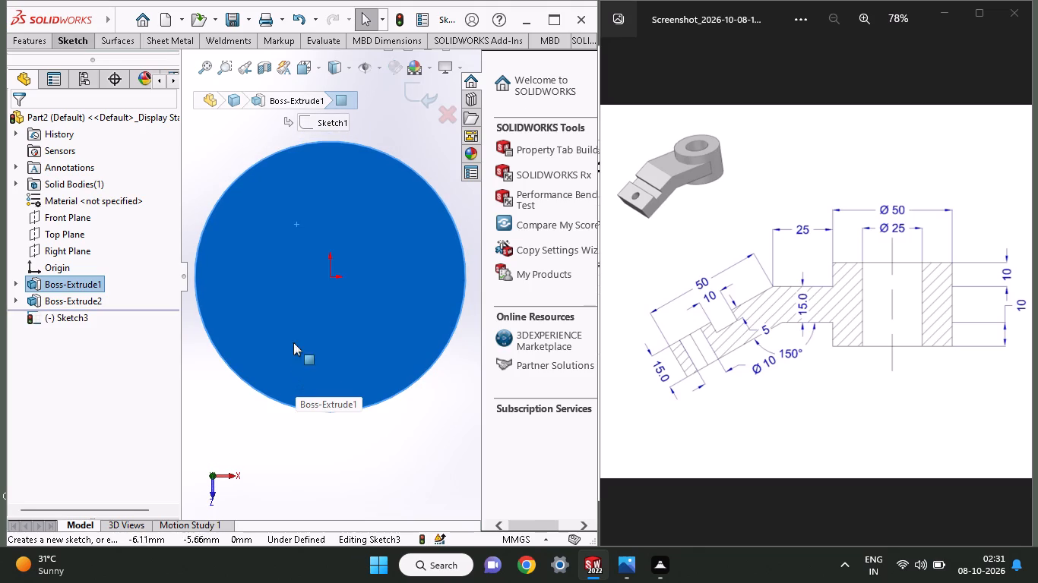
pyautogui.click(84, 45)
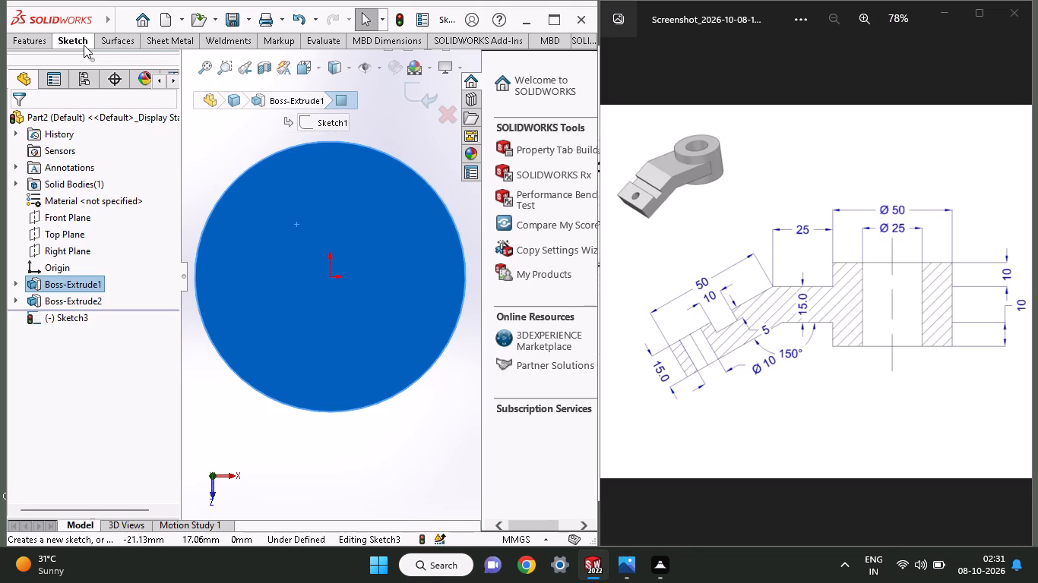
pyautogui.click(103, 94)
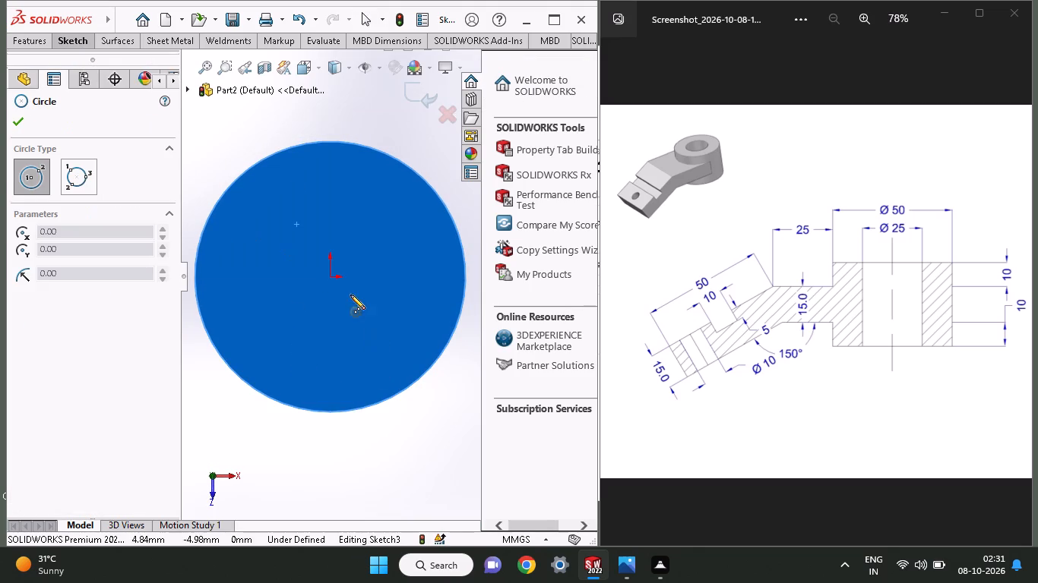
pyautogui.click(333, 277)
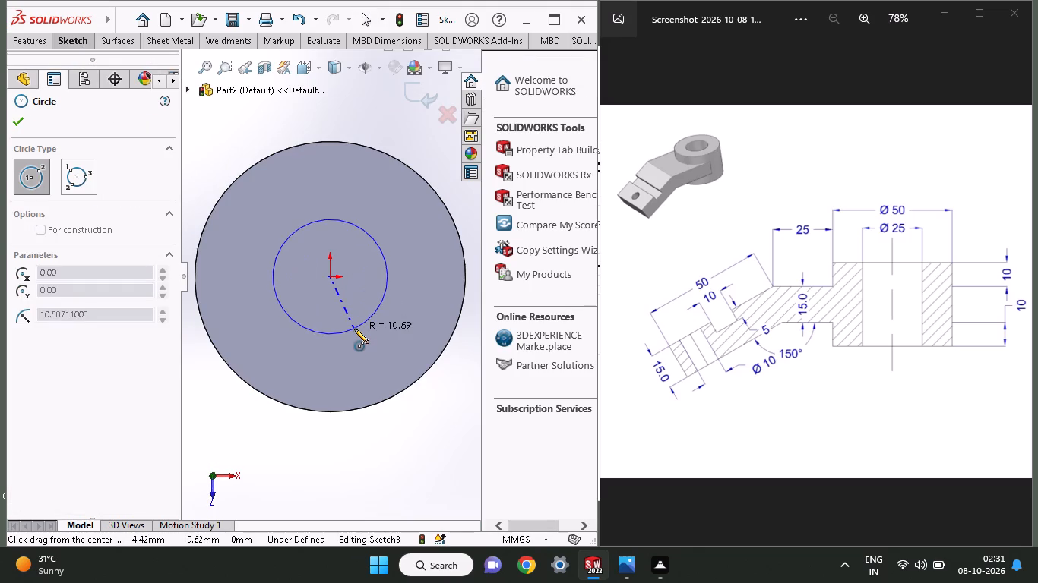
pyautogui.click(357, 329)
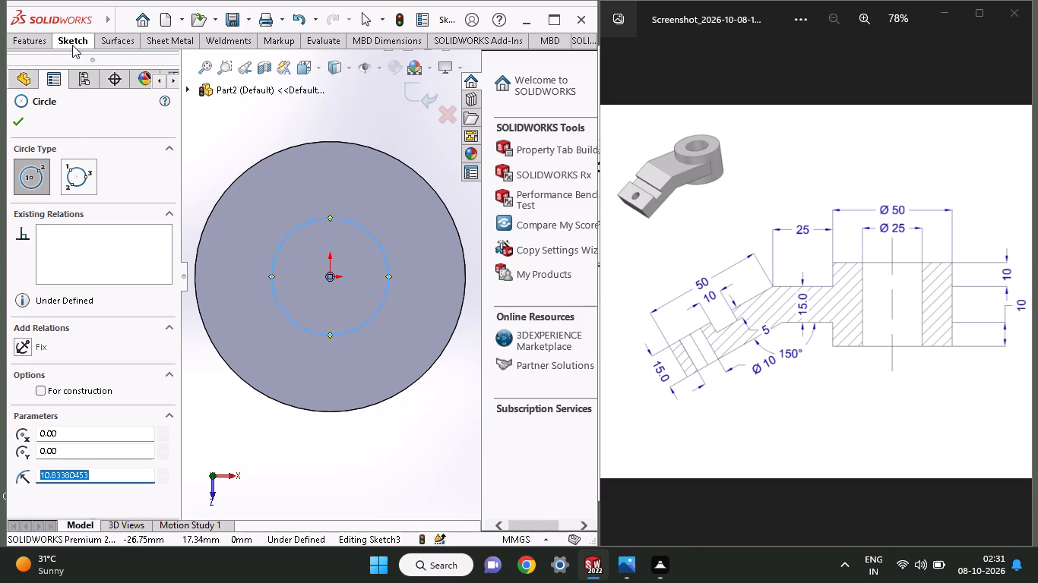
# Dimension the inner circle's diameter and set it to 25 mm.
pyautogui.click(72, 45)
pyautogui.click(72, 68)
pyautogui.click(354, 330)
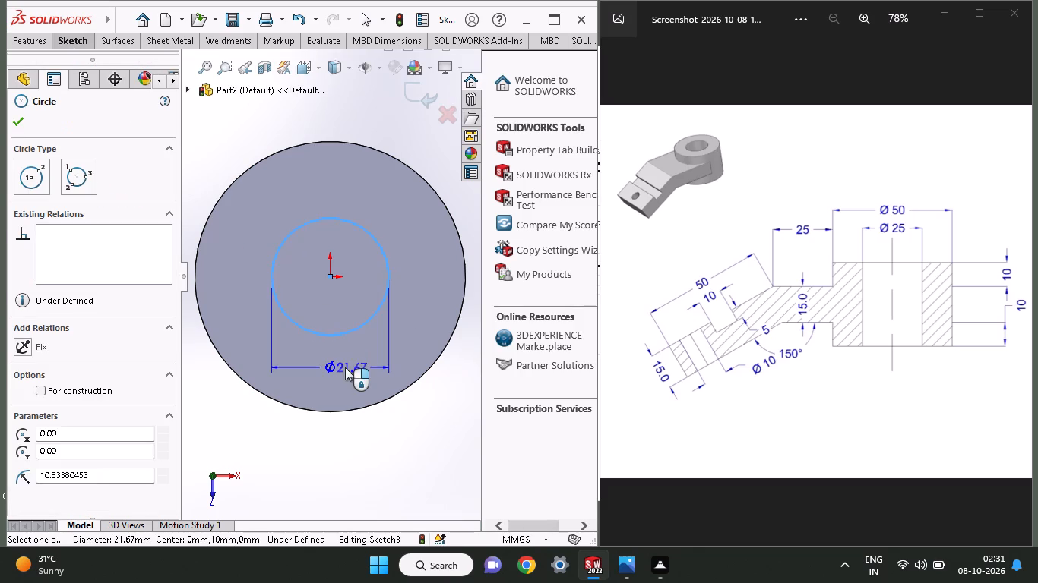
pyautogui.click(335, 443)
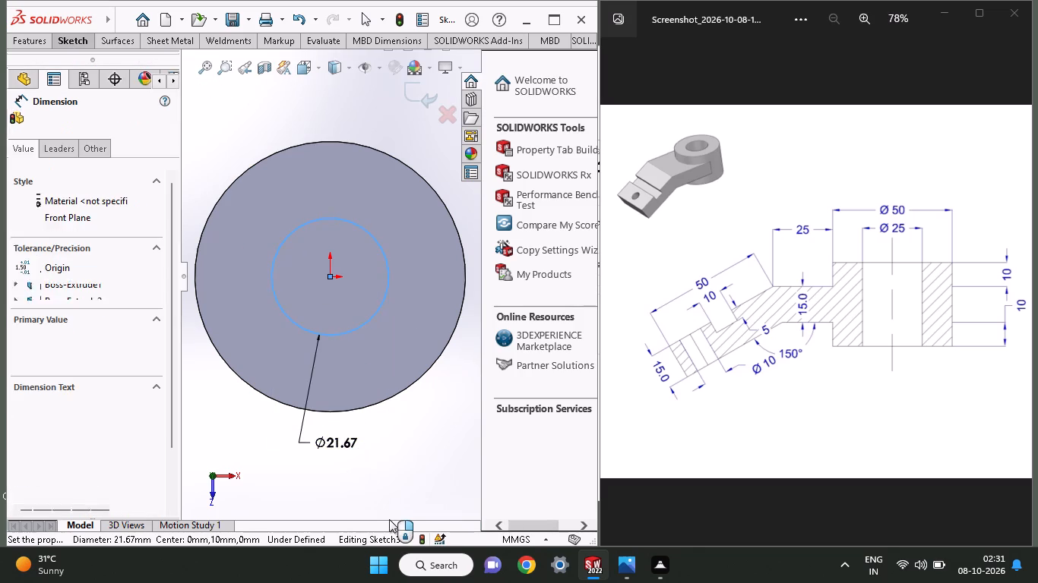
pyautogui.write('25')
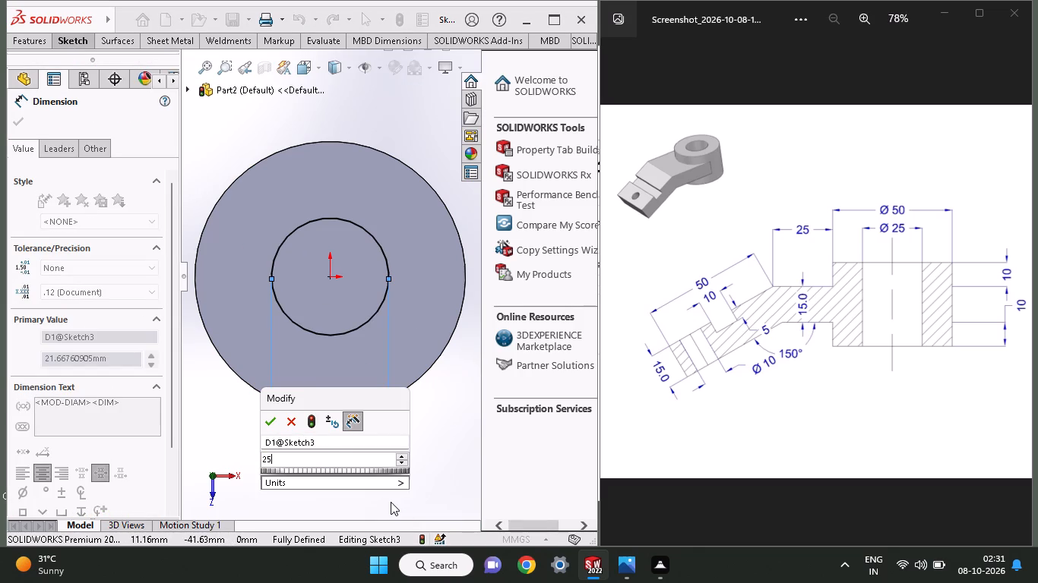
pyautogui.press('Return')
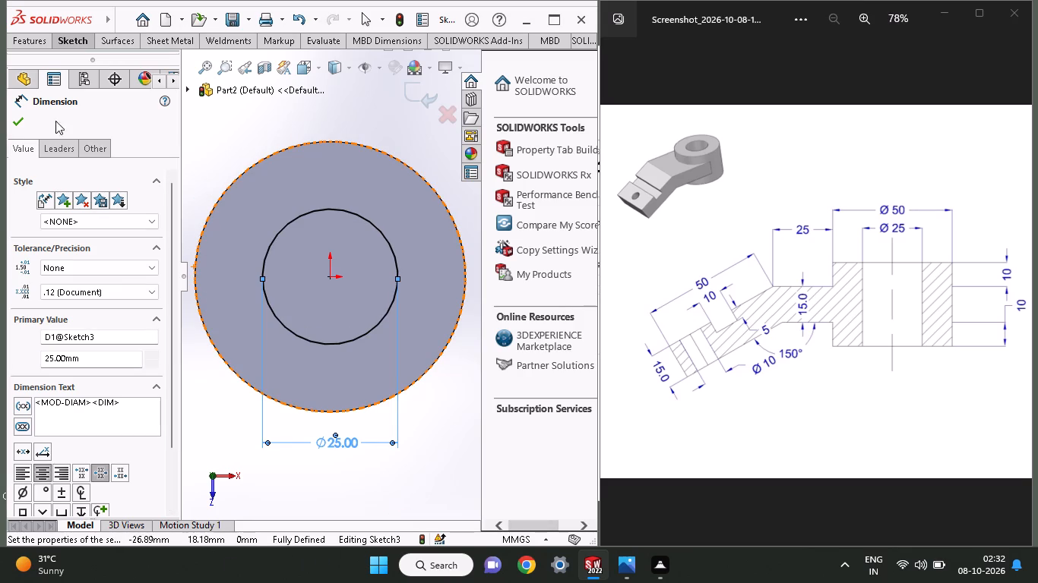
# Extrude the 25 mm circle 15 mm upward from the disc's top face, merging it with the body.
pyautogui.click(27, 41)
pyautogui.click(41, 90)
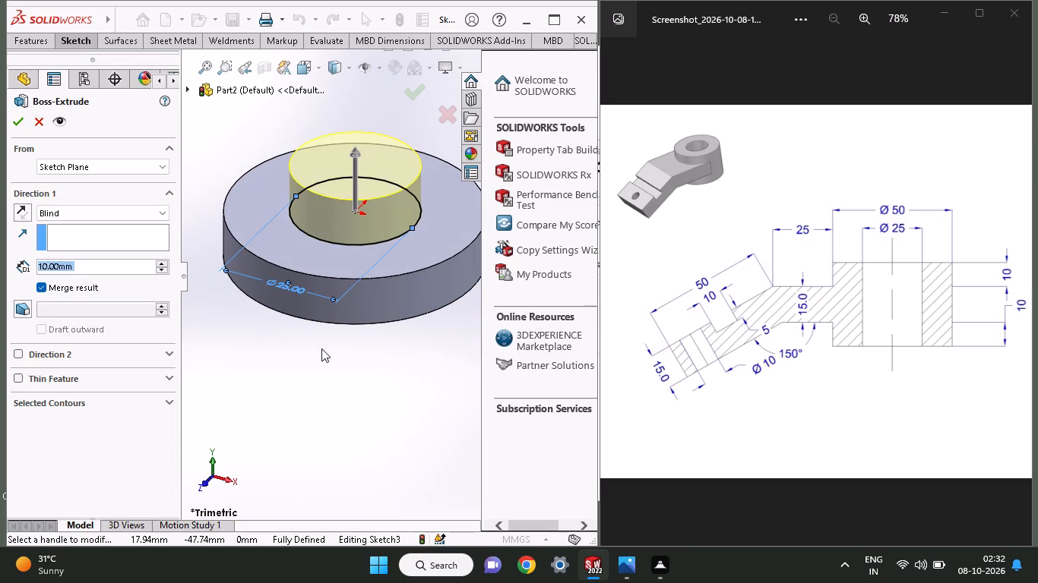
pyautogui.write('15')
pyautogui.press('Return')
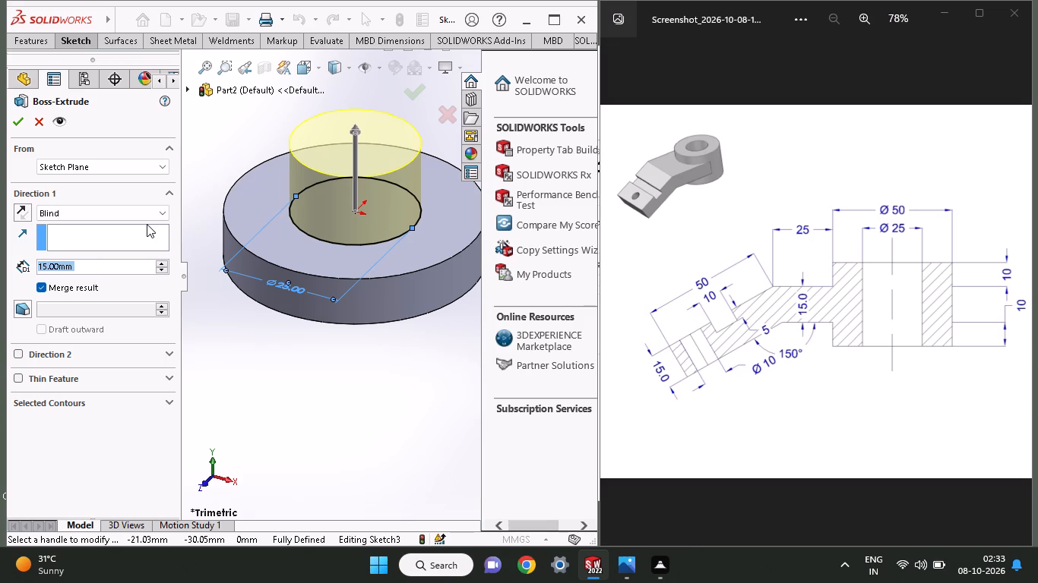
pyautogui.click(14, 121)
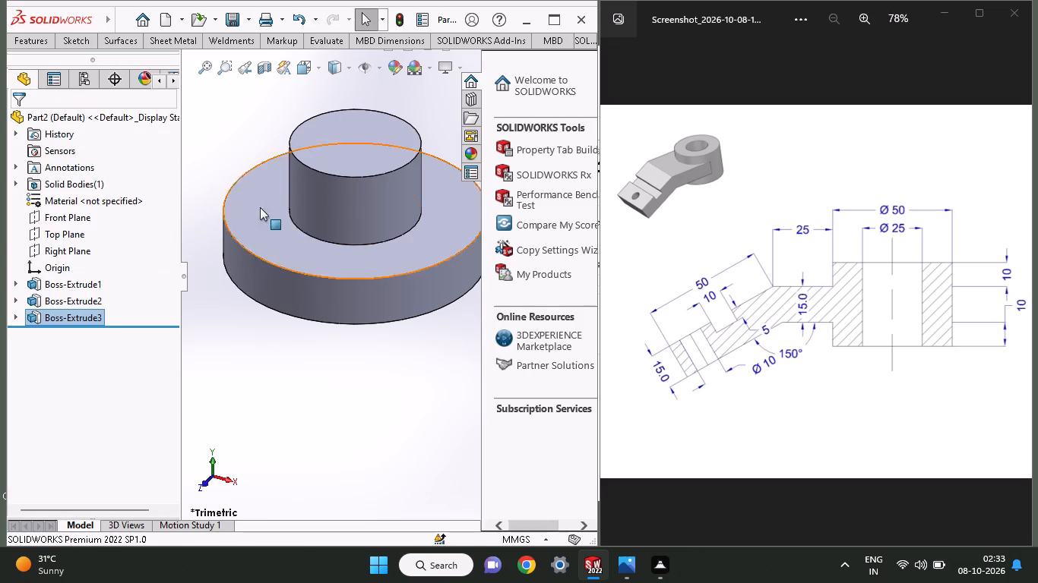
pyautogui.click(309, 360)
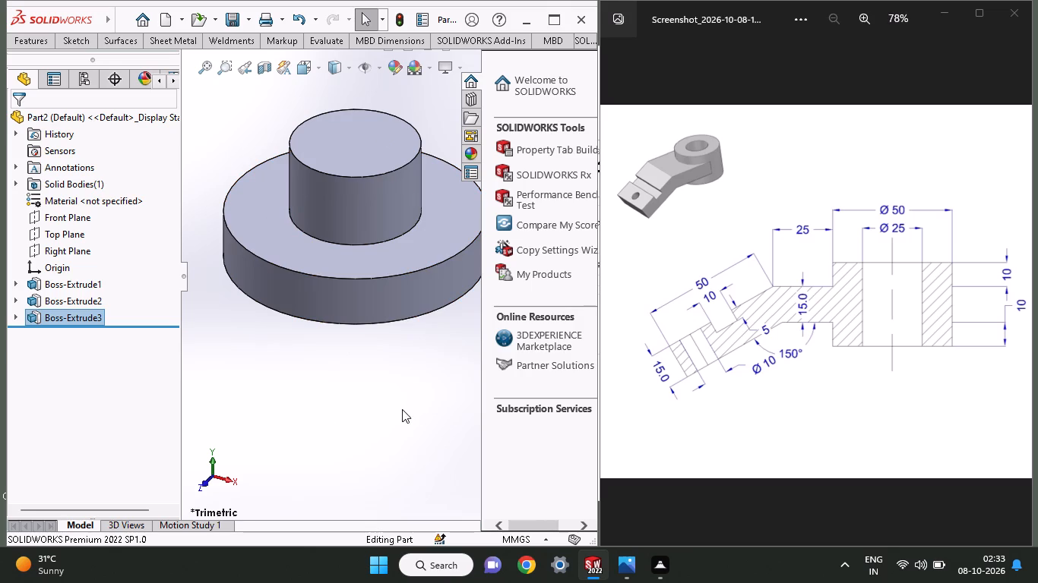
pyautogui.scroll(1, 371, 341)
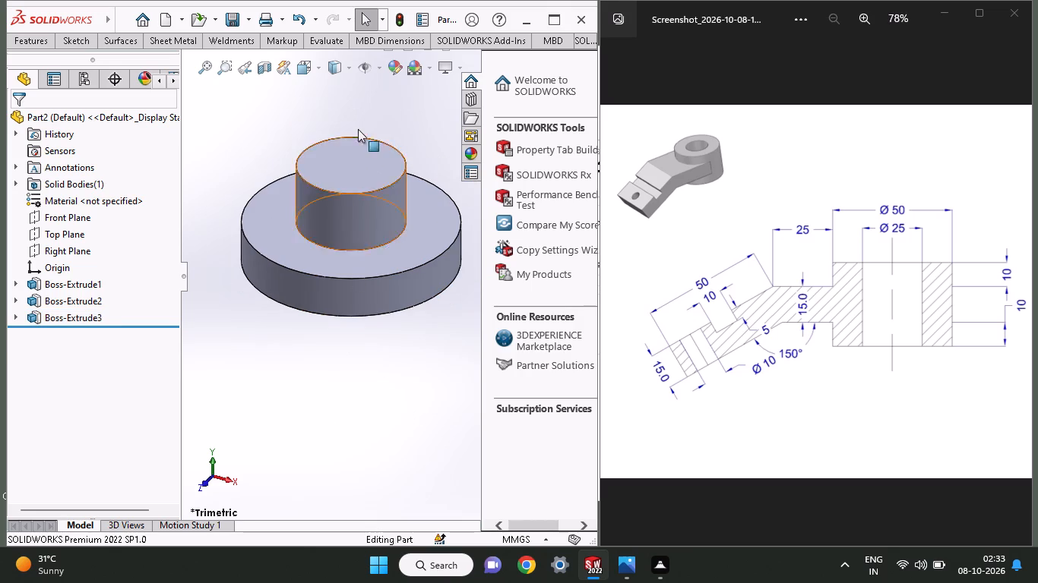
# Sketch a circle of 12.5 mm radius centred on the origin on the top face of the narrow upper cylinder.
pyautogui.moveTo(374, 300); pyautogui.dragTo(353, 402, button='middle')
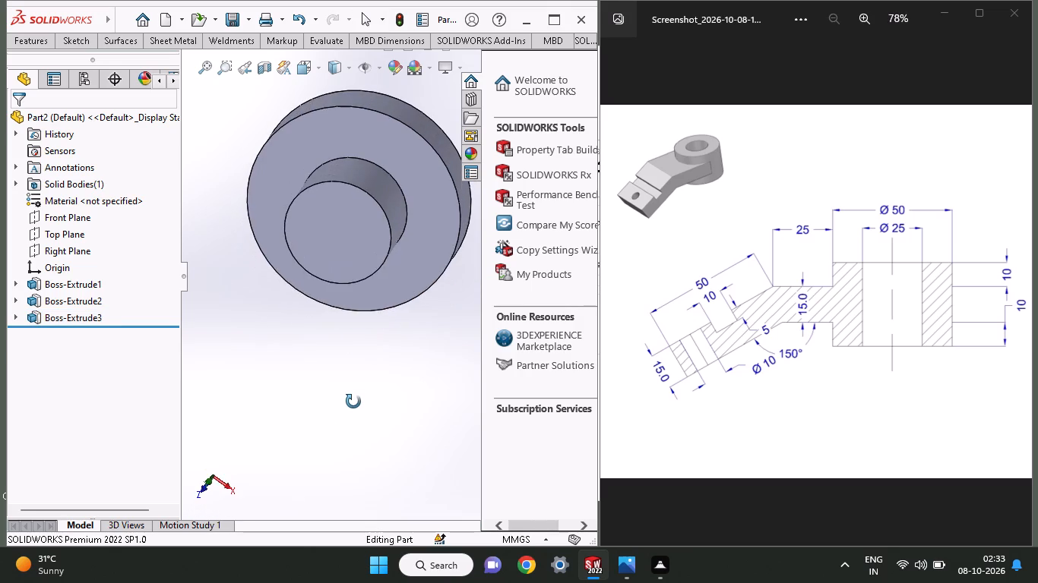
pyautogui.moveTo(353, 402); pyautogui.dragTo(381, 347, button='middle')
pyautogui.scroll(-1, 350, 329)
pyautogui.scroll(1, 377, 294)
pyautogui.scroll(-1, 338, 188)
pyautogui.click(348, 200)
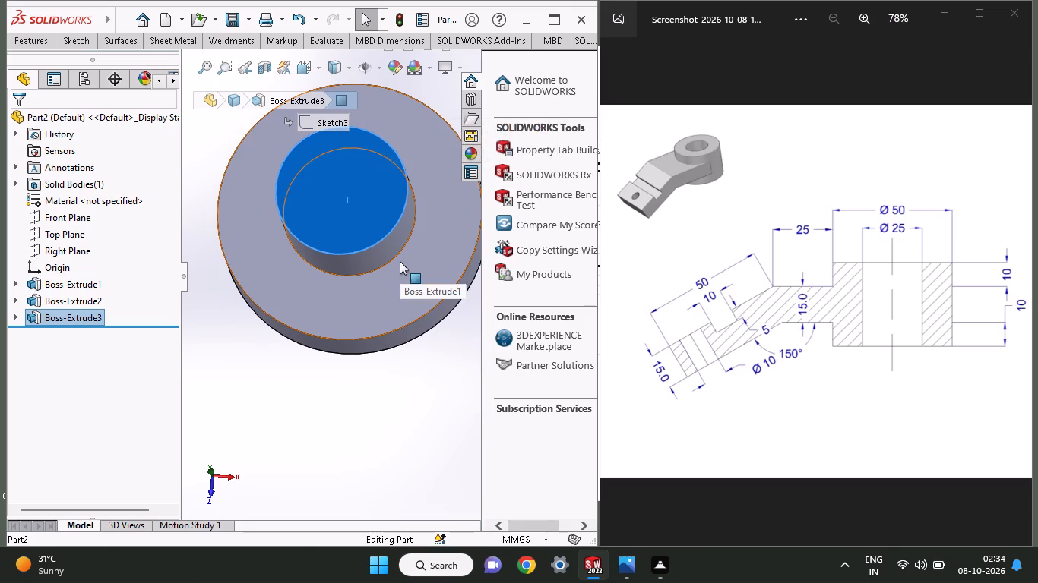
pyautogui.click(348, 201)
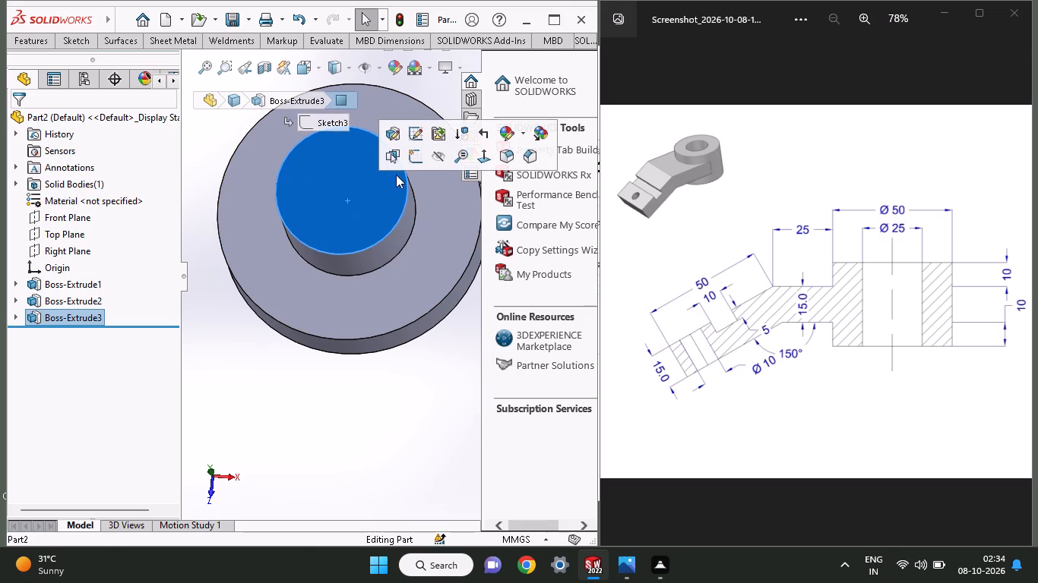
pyautogui.click(420, 158)
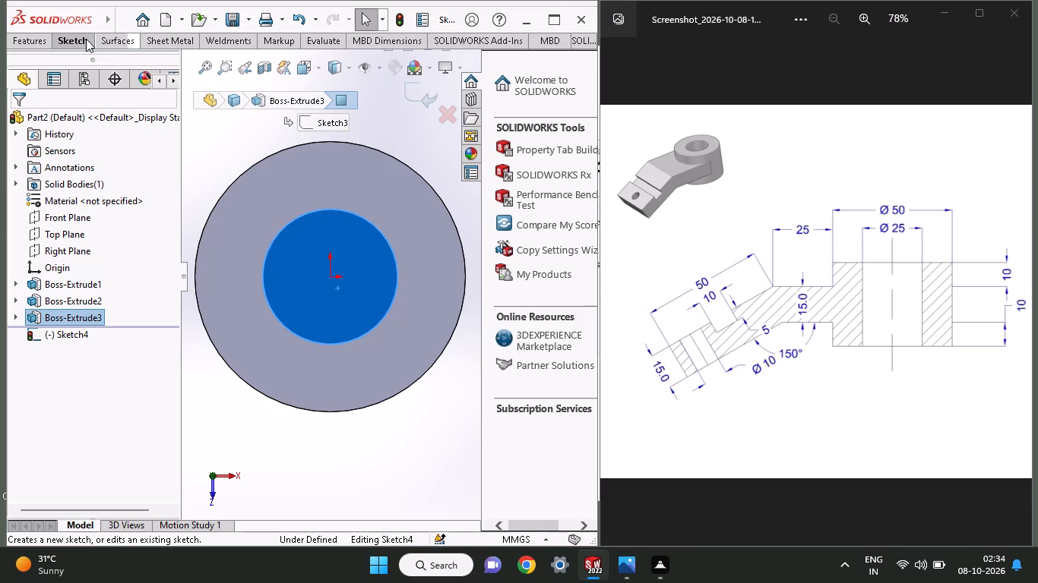
pyautogui.click(86, 39)
pyautogui.click(112, 100)
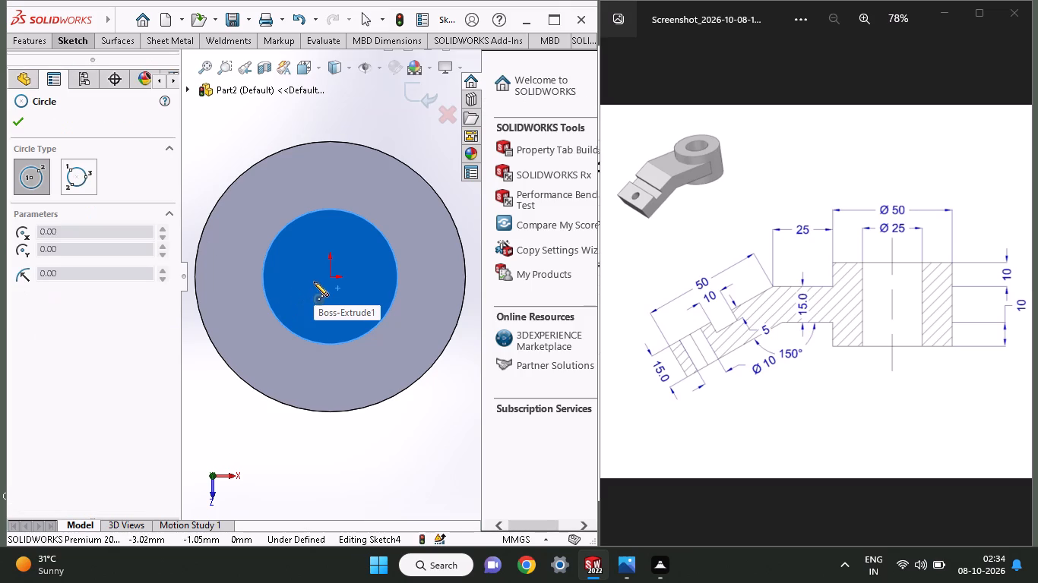
pyautogui.click(327, 274)
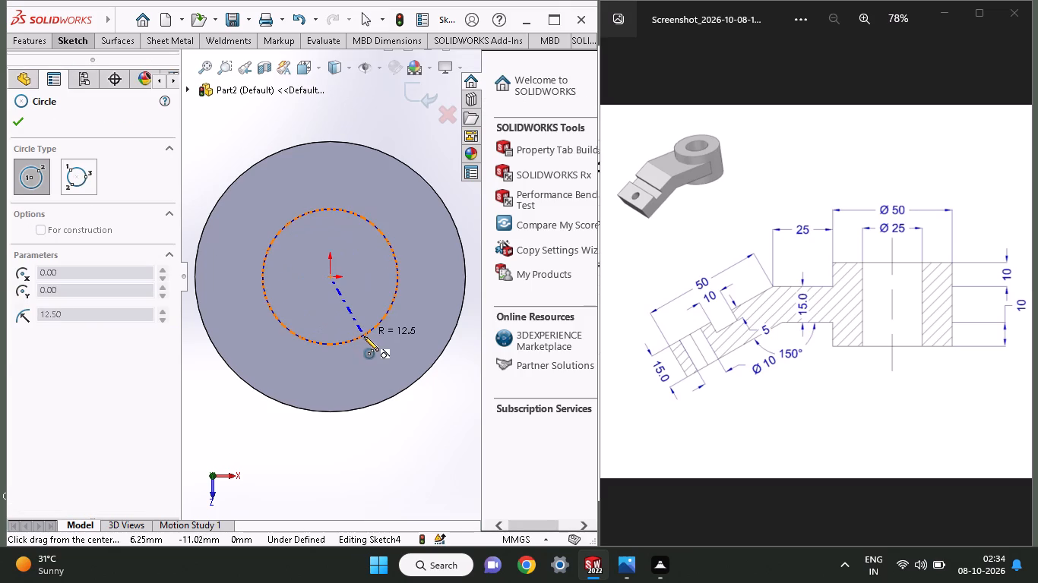
pyautogui.click(364, 336)
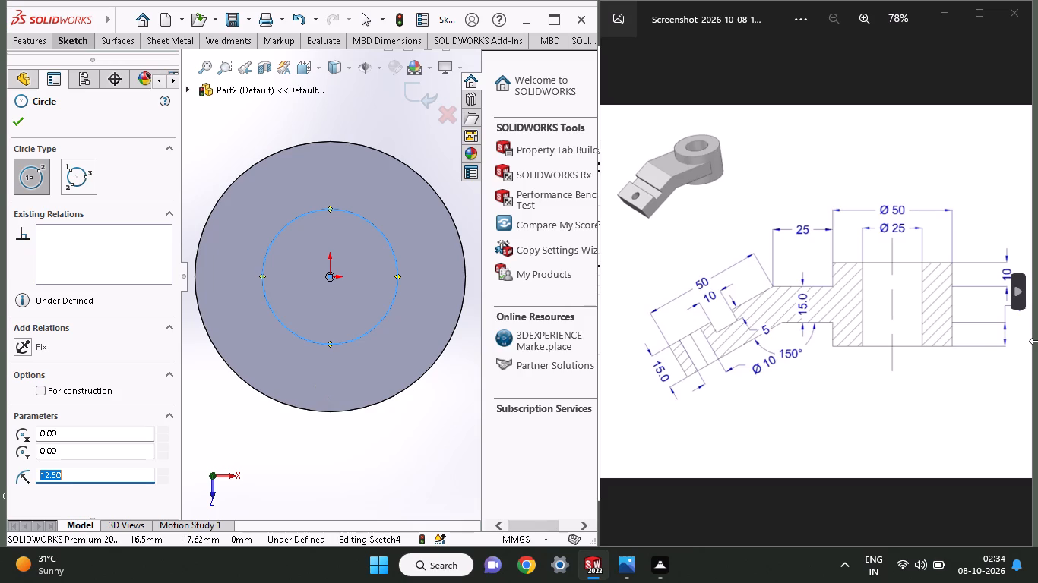
pyautogui.click(17, 32)
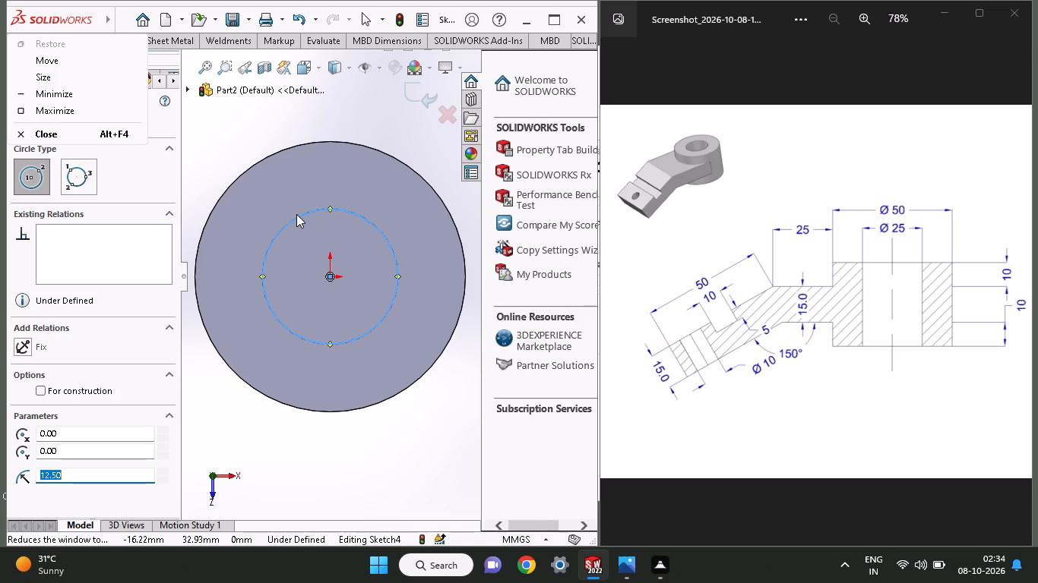
pyautogui.click(210, 128)
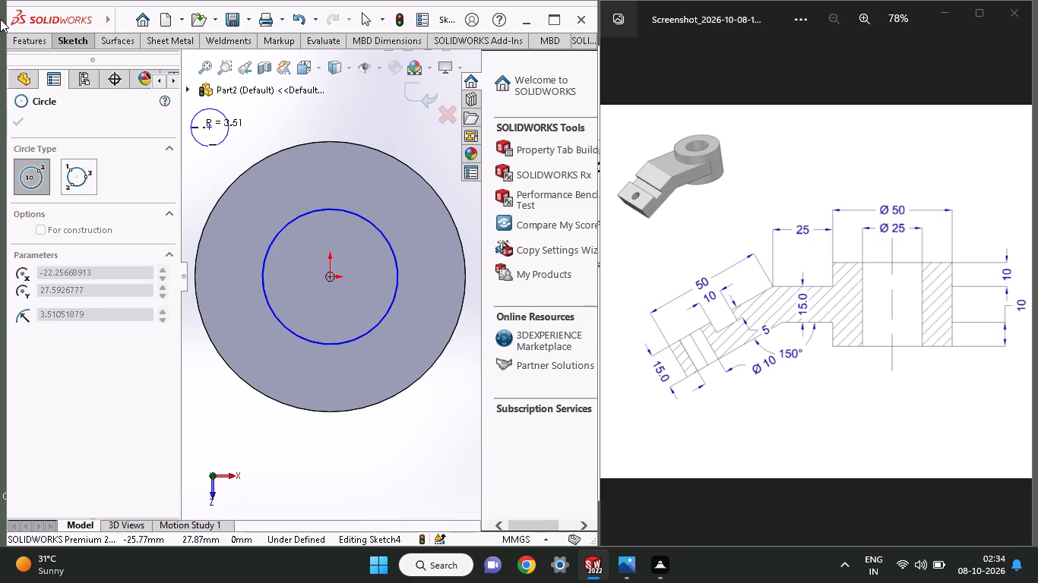
pyautogui.rightClick(224, 134)
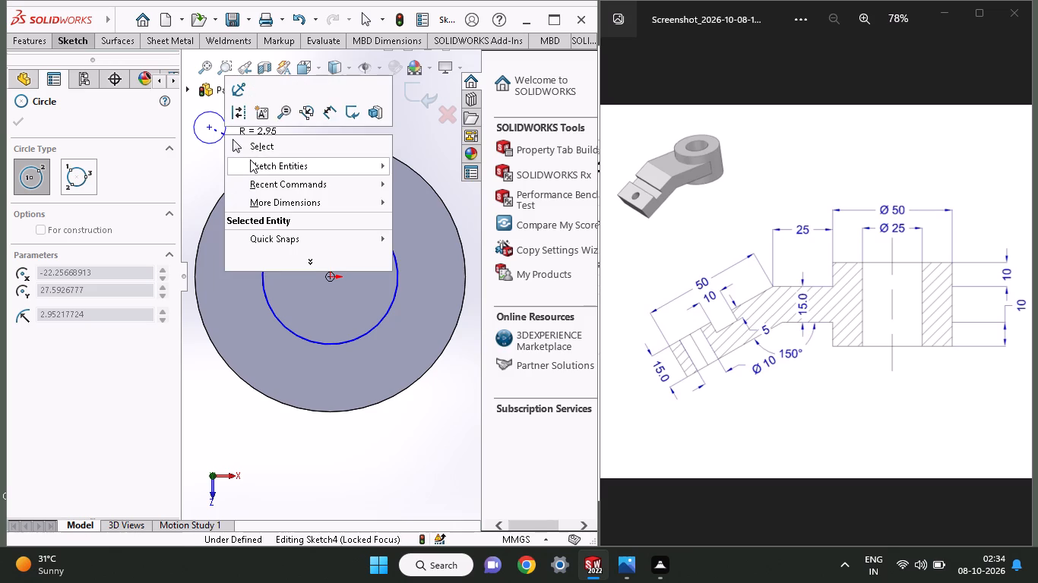
pyautogui.click(247, 147)
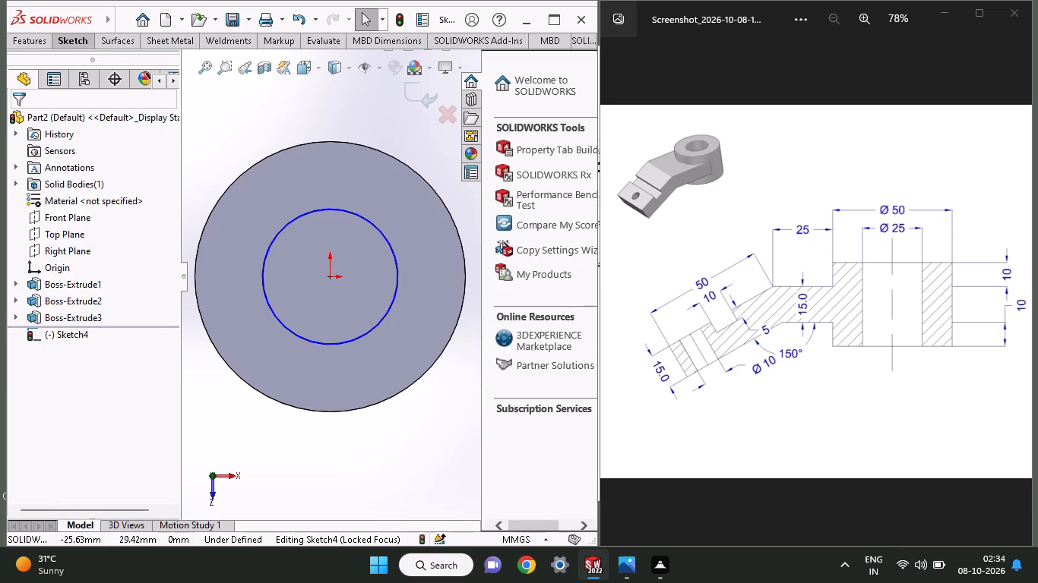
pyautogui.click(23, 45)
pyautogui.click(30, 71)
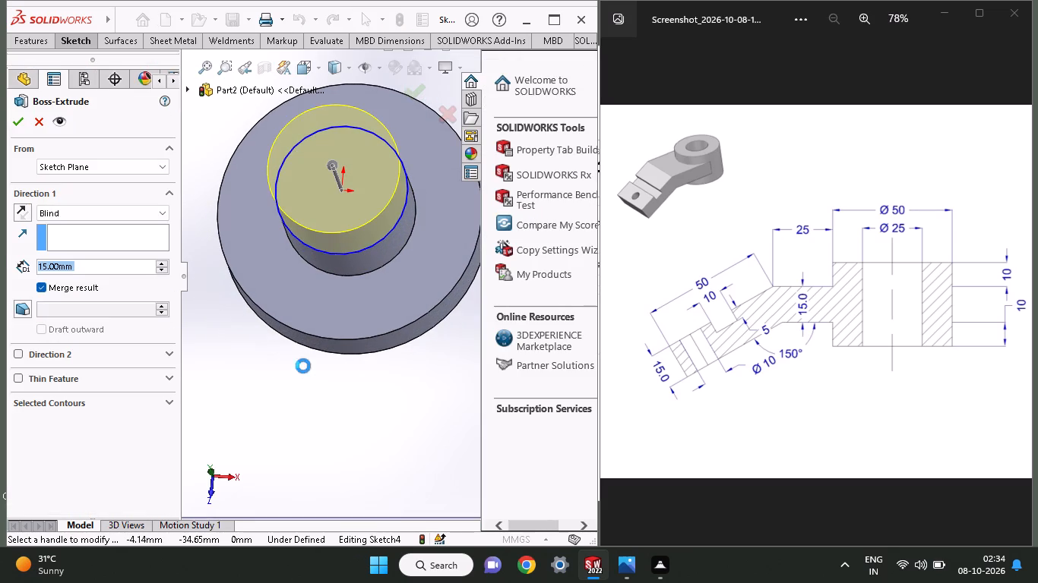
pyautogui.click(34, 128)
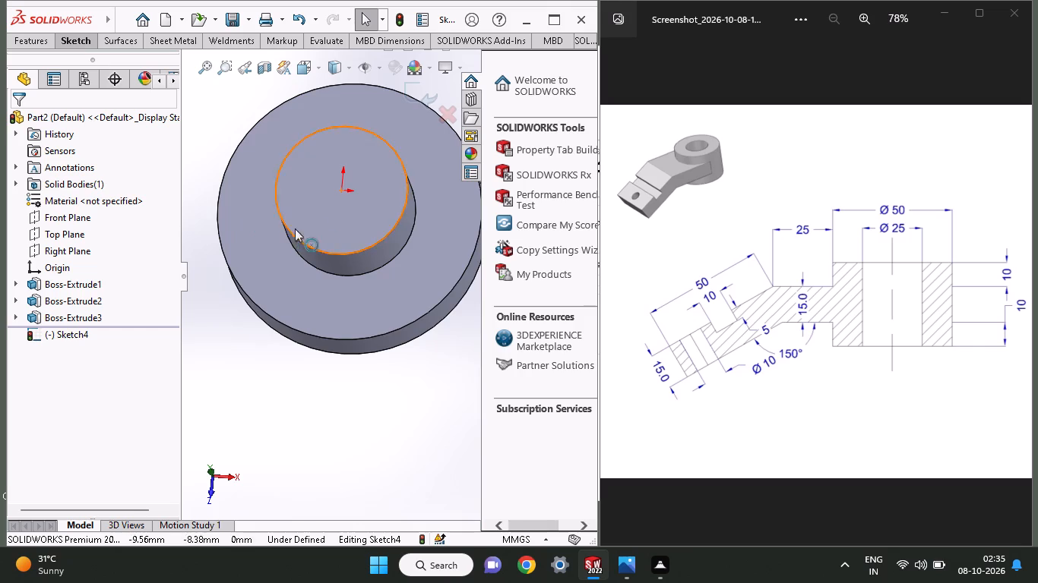
# Dimension the new circle's diameter and set it to 50 mm.
pyautogui.click(71, 46)
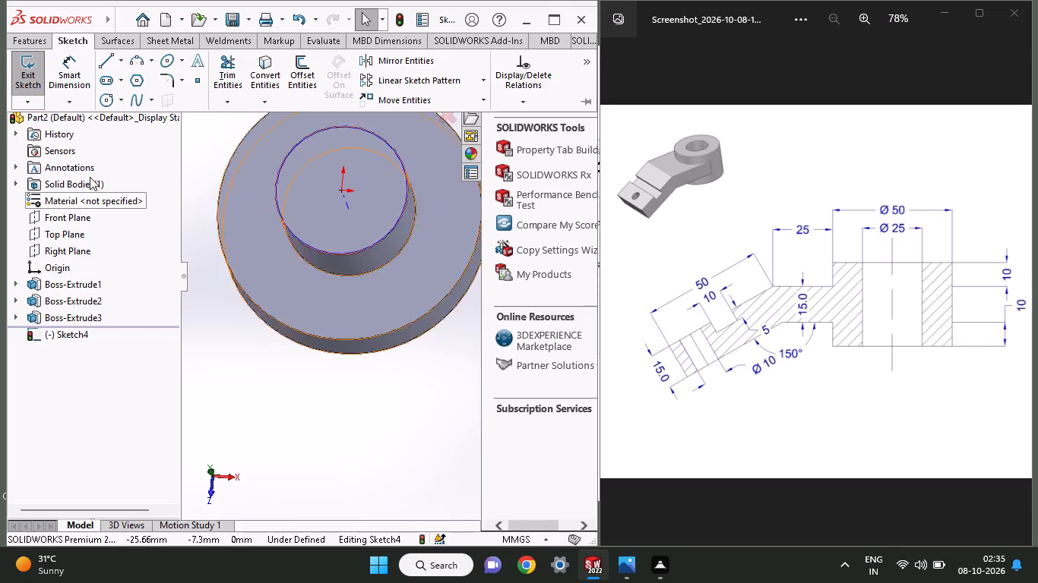
pyautogui.click(85, 90)
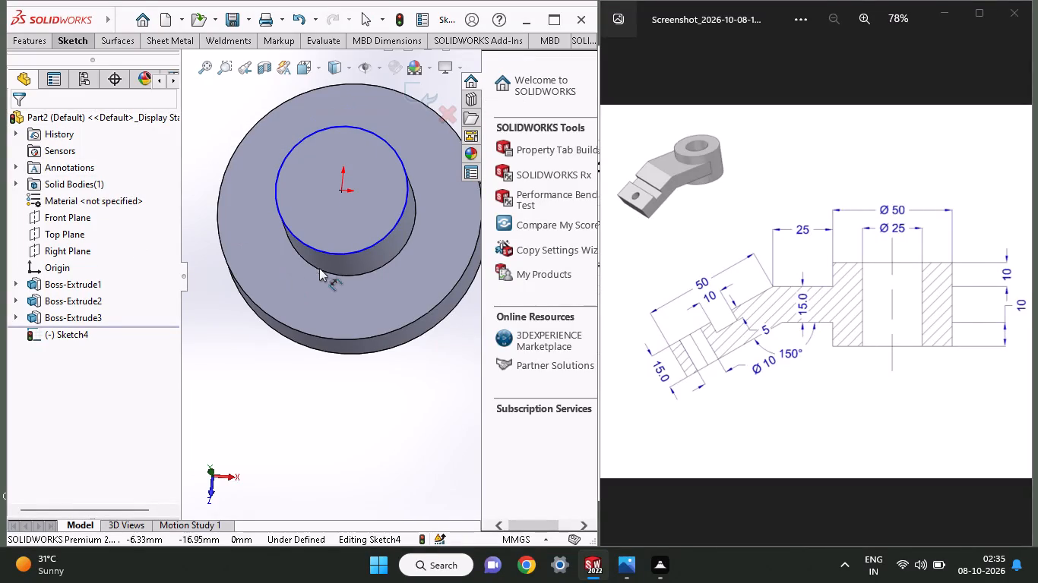
pyautogui.click(323, 254)
pyautogui.click(321, 326)
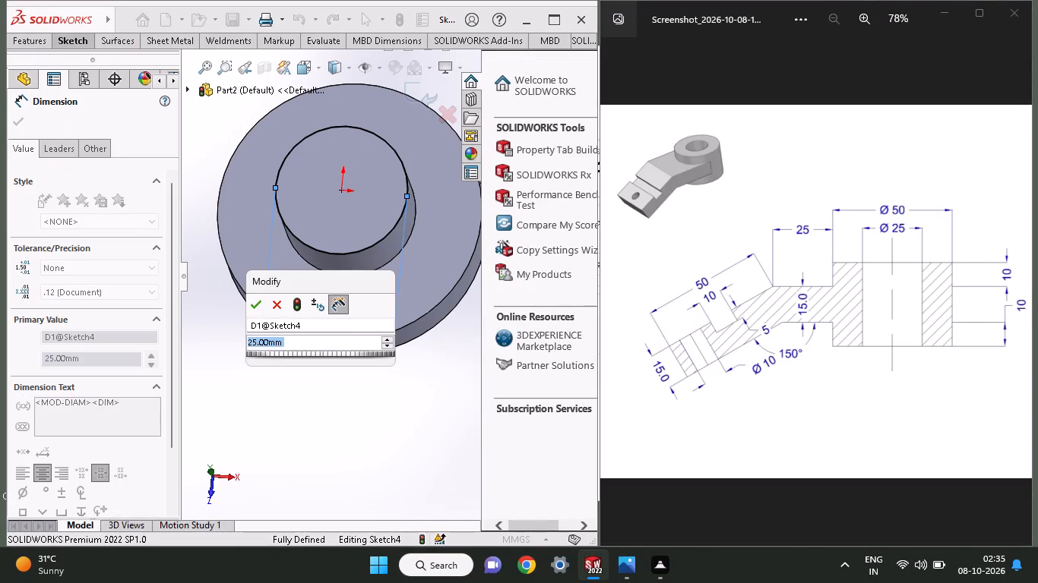
pyautogui.write('50')
pyautogui.press('Return')
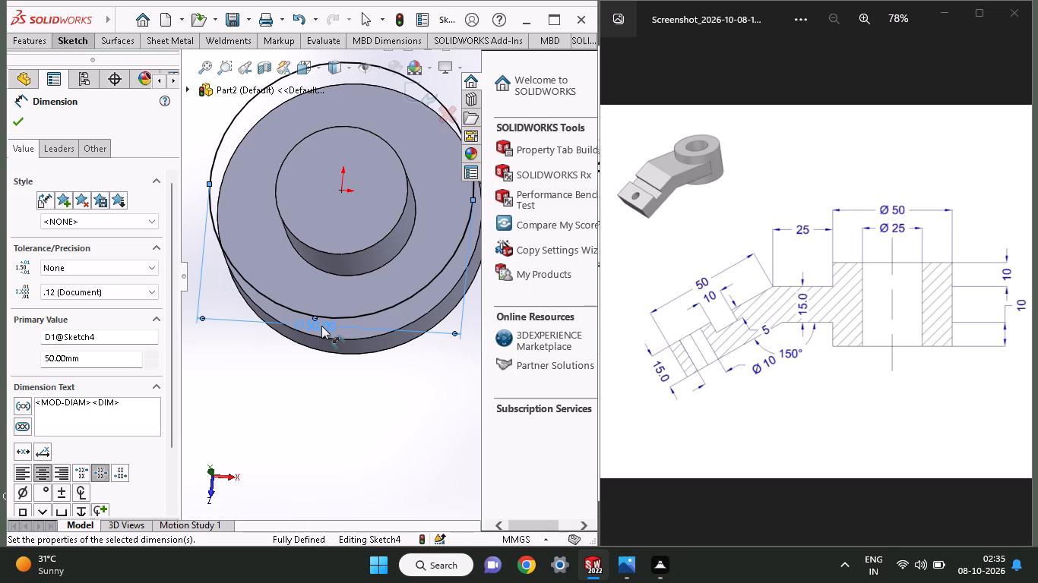
# Extrude the 50 mm circle 15 mm in the reversed direction, downward around the narrow cylinder, merging the result.
pyautogui.click(33, 46)
pyautogui.click(45, 84)
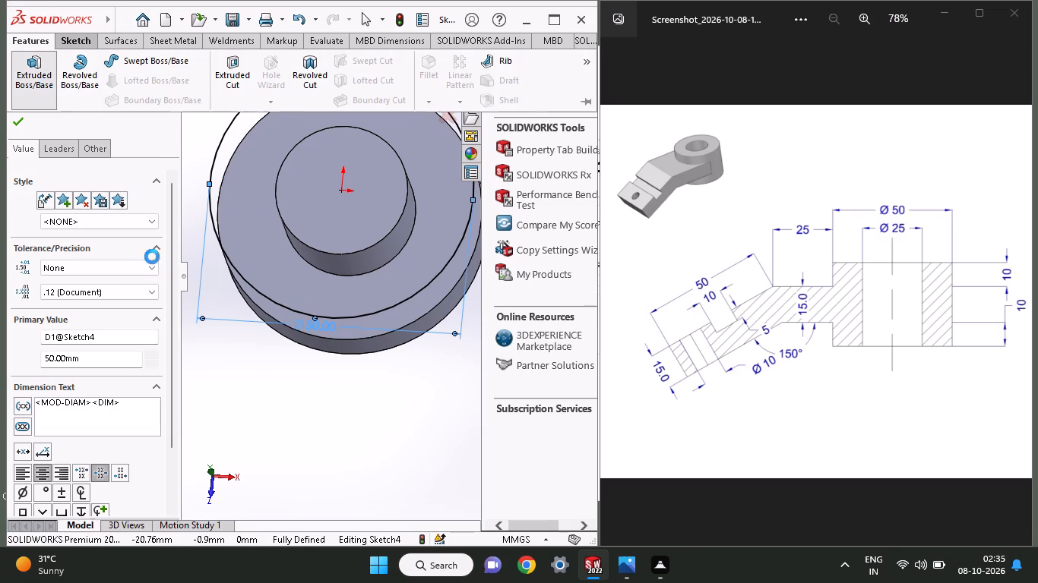
pyautogui.moveTo(283, 317); pyautogui.dragTo(282, 263, button='middle')
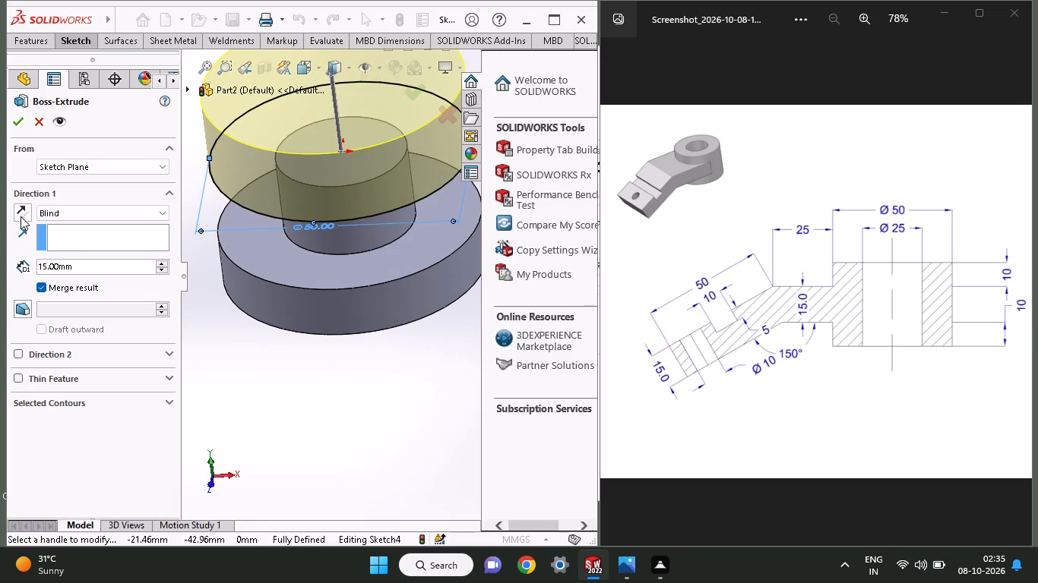
pyautogui.click(21, 216)
pyautogui.click(15, 124)
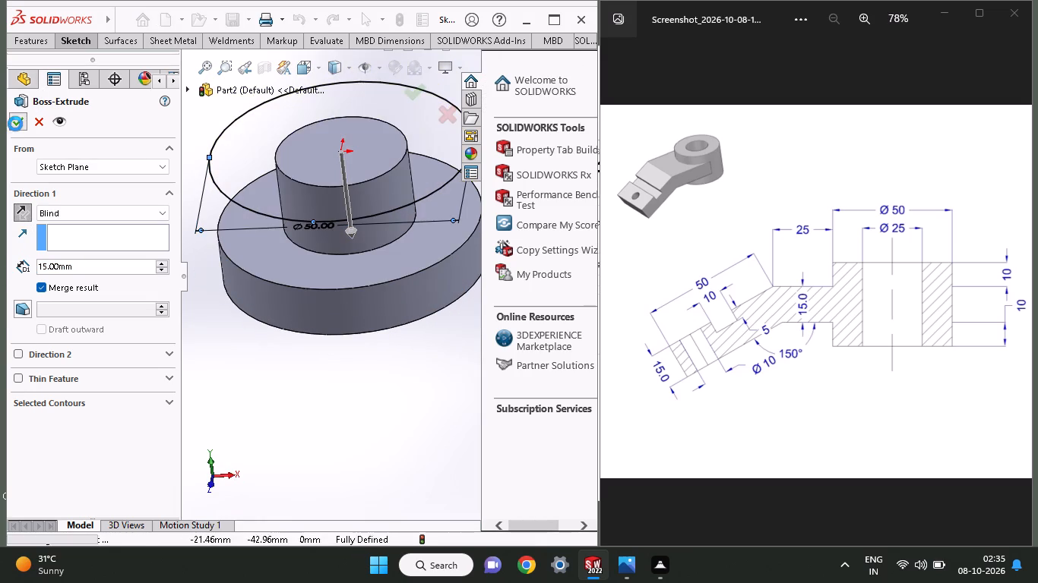
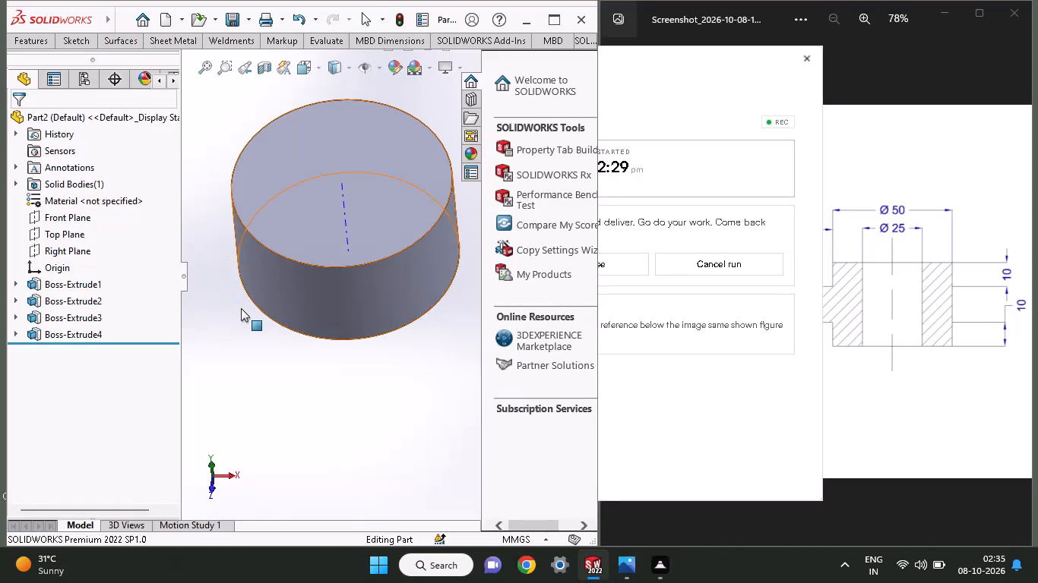
# Bring up the reference drawing and sketch a circle of 25 mm radius centred on the origin on the cylinder's top face.
pyautogui.click(875, 433)
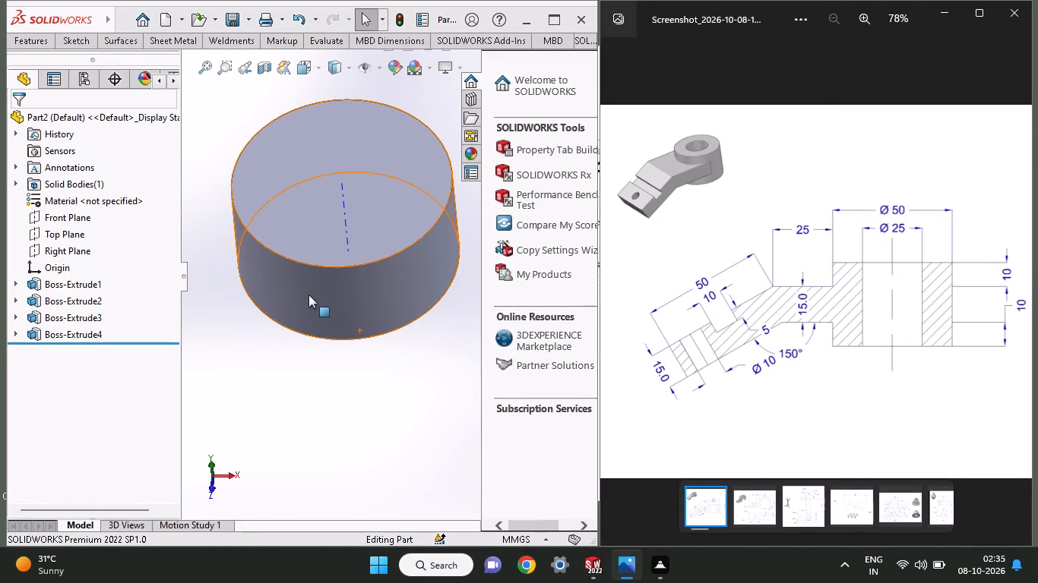
pyautogui.moveTo(309, 297); pyautogui.dragTo(315, 253, button='middle')
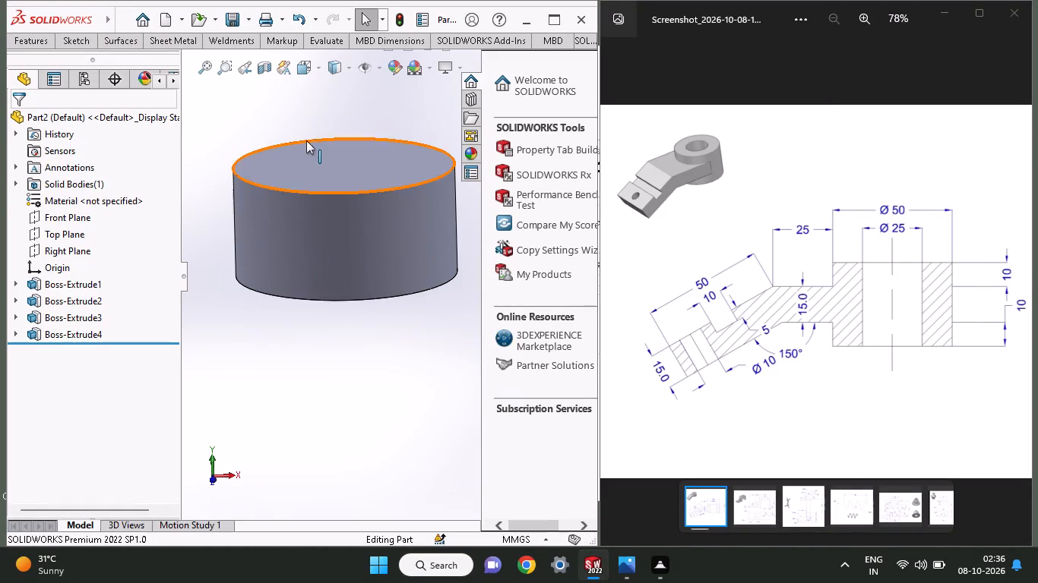
pyautogui.click(314, 170)
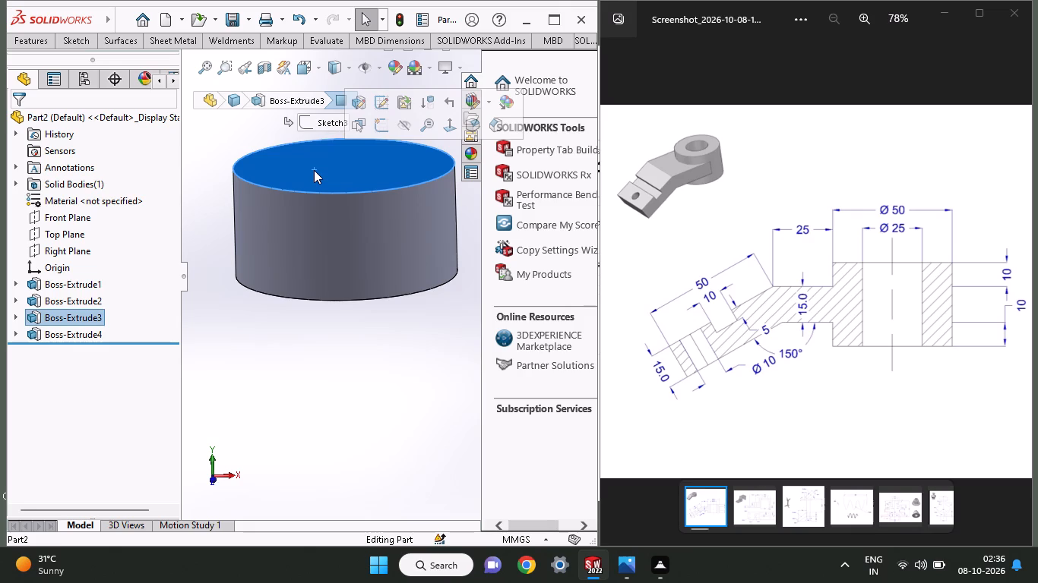
pyautogui.scroll(-1, 360, 131)
pyautogui.click(377, 129)
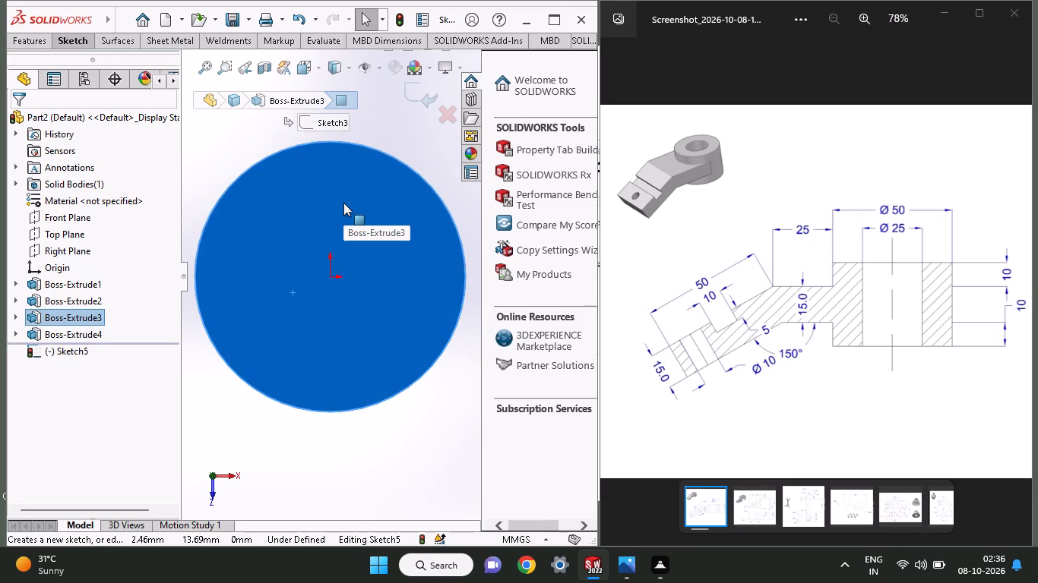
pyautogui.click(80, 40)
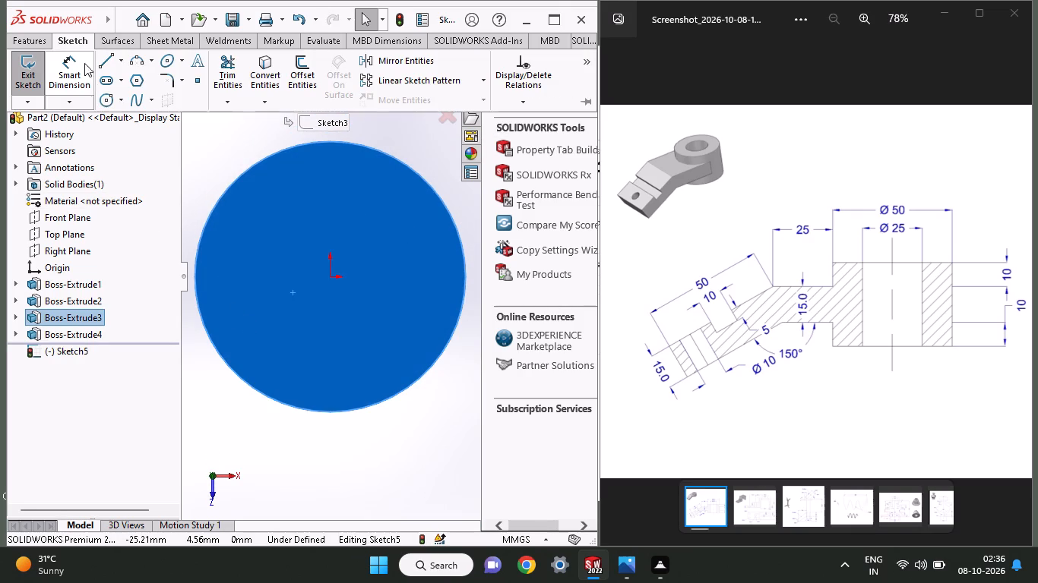
pyautogui.click(100, 101)
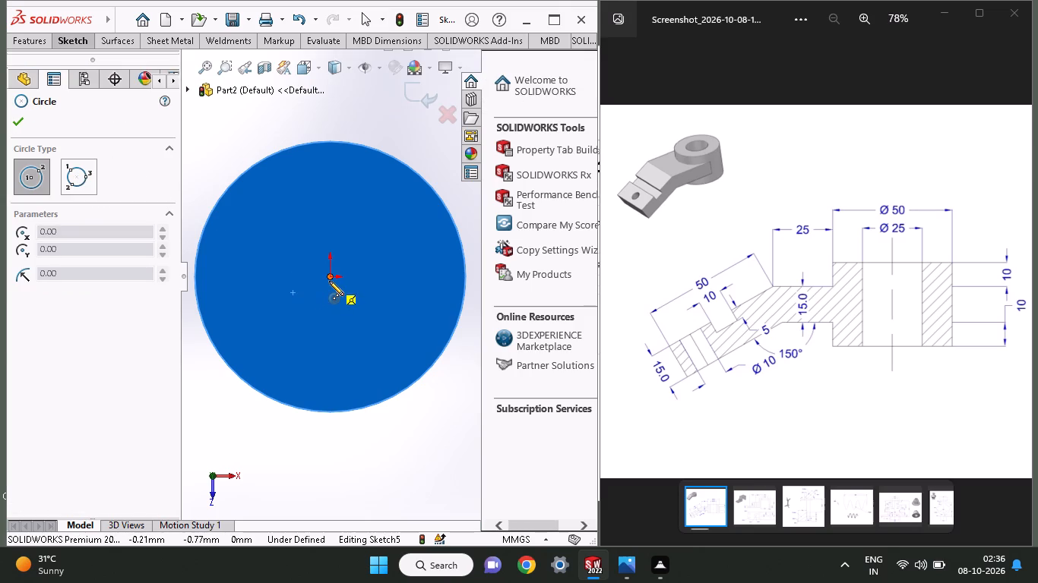
pyautogui.click(329, 281)
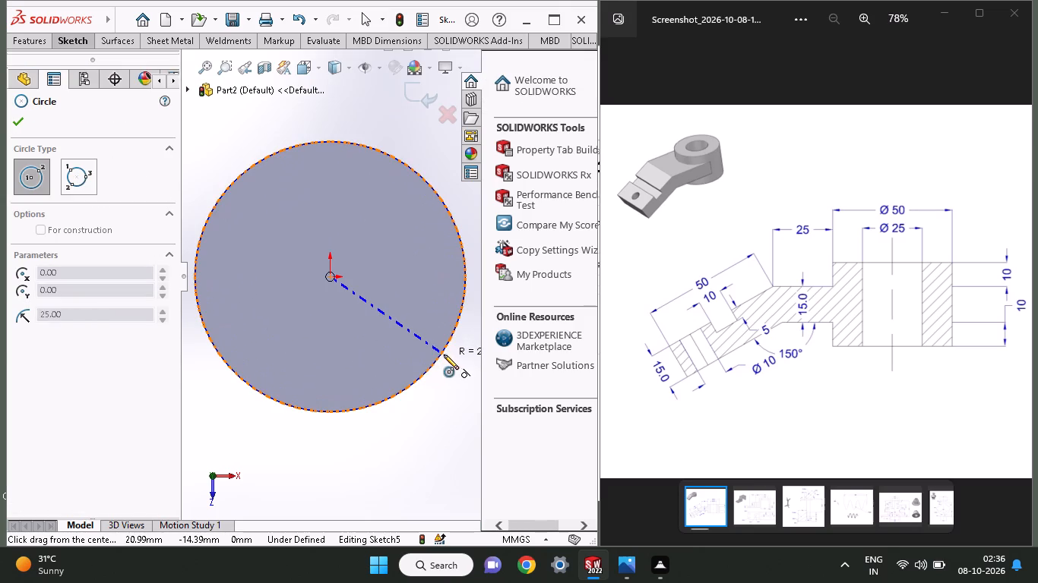
pyautogui.click(444, 355)
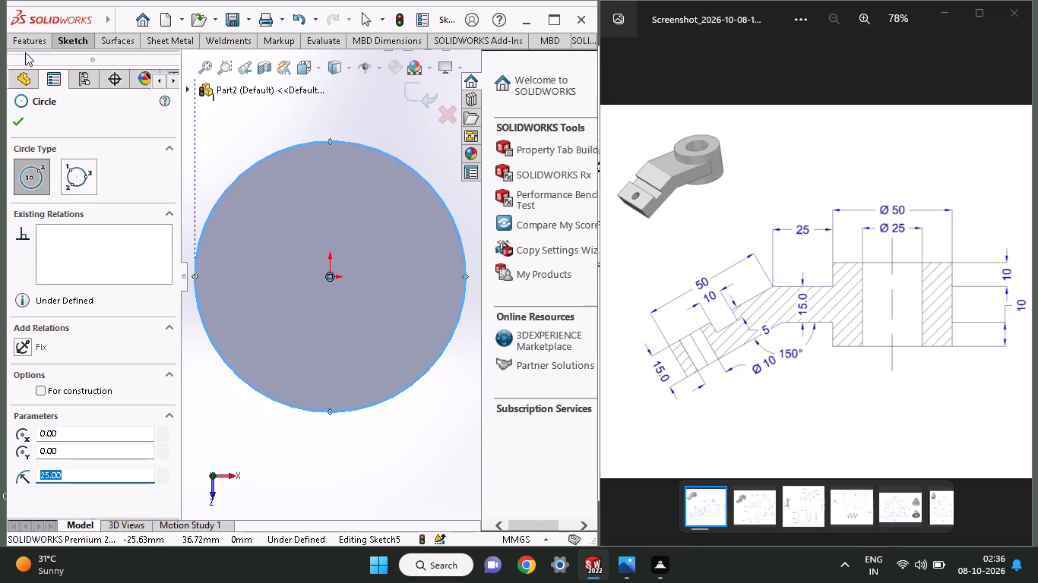
pyautogui.click(21, 115)
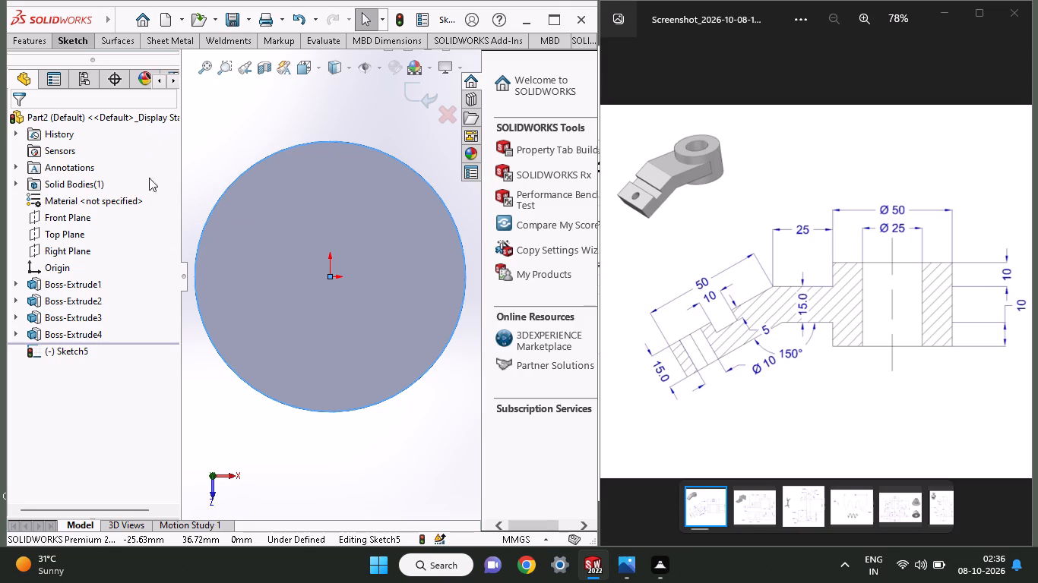
# Dimension the new circle's diameter and set it to 25 mm.
pyautogui.click(71, 34)
pyautogui.click(78, 65)
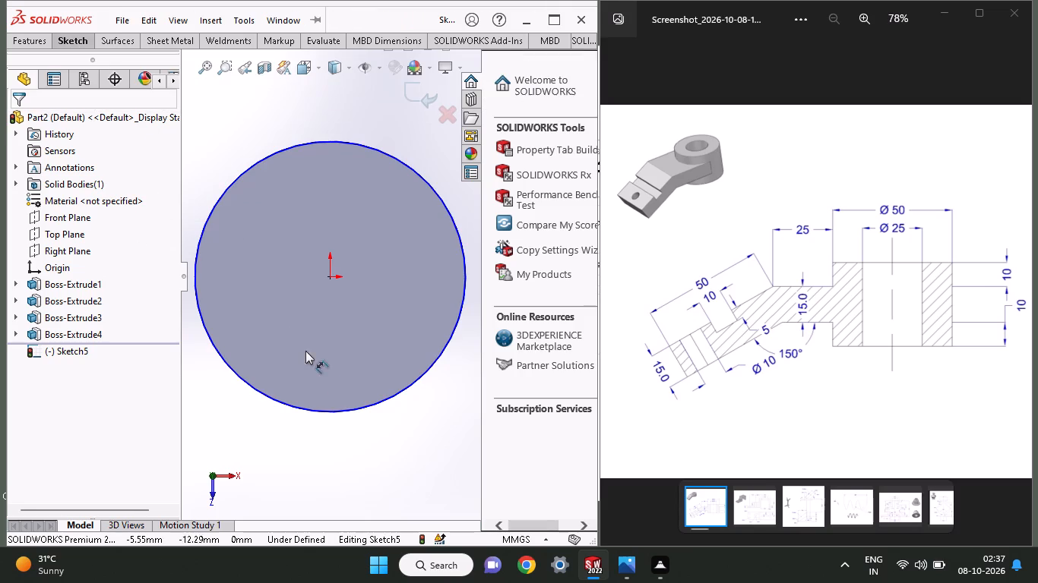
pyautogui.click(327, 415)
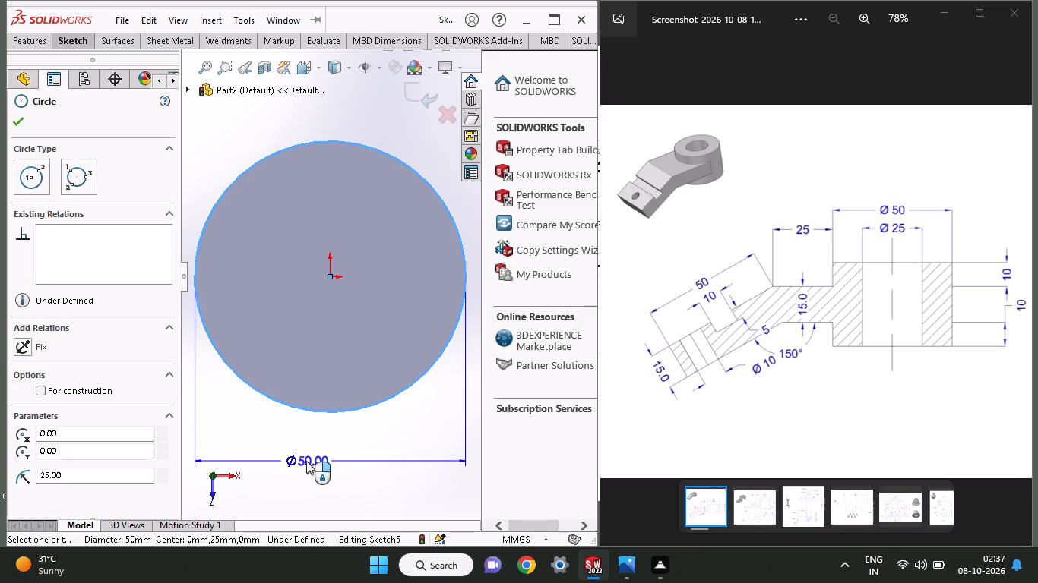
pyautogui.click(306, 461)
pyautogui.write('25')
pyautogui.press('Return')
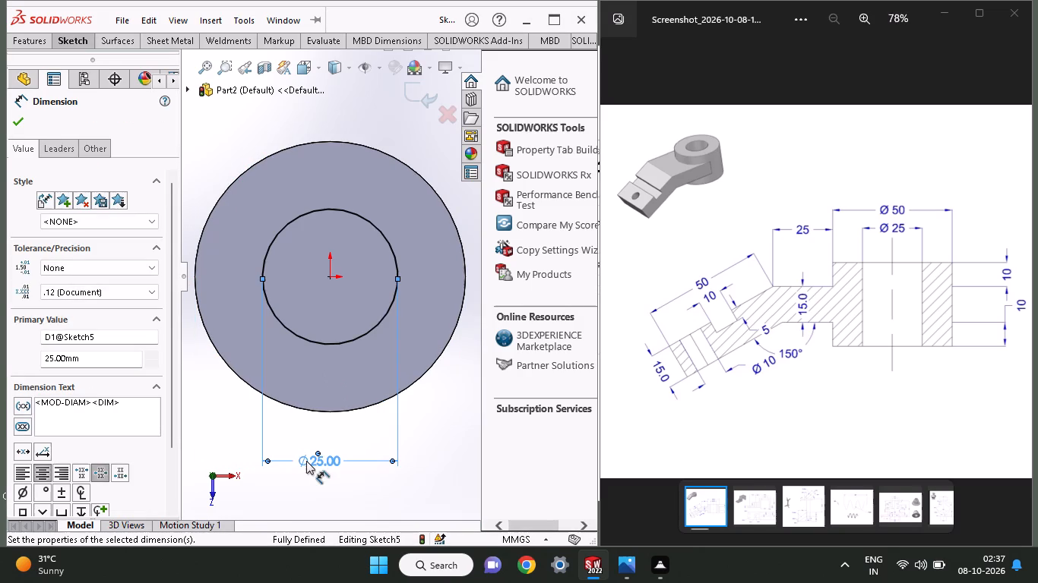
# Extrude the 25 mm circle 10 mm upward from the cylinder's top face with a blind end, merging the result.
pyautogui.click(28, 42)
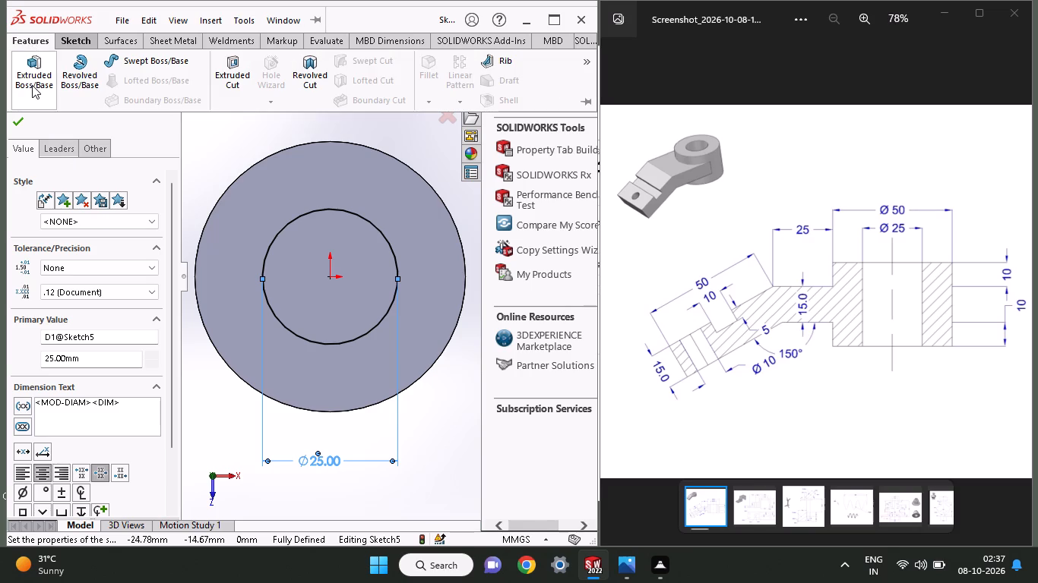
pyautogui.click(32, 85)
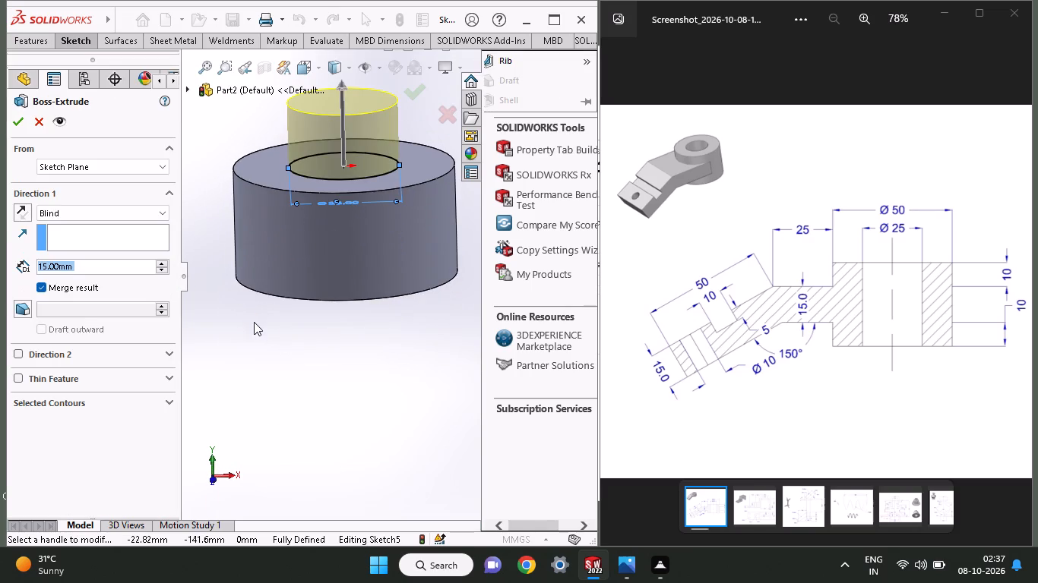
pyautogui.press('1')
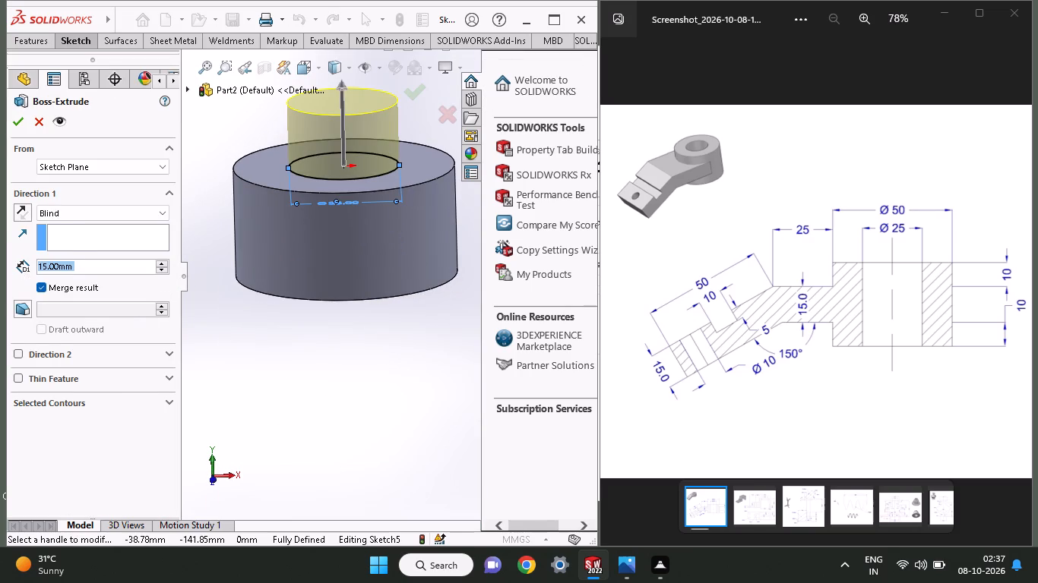
pyautogui.press('0')
pyautogui.press('Return')
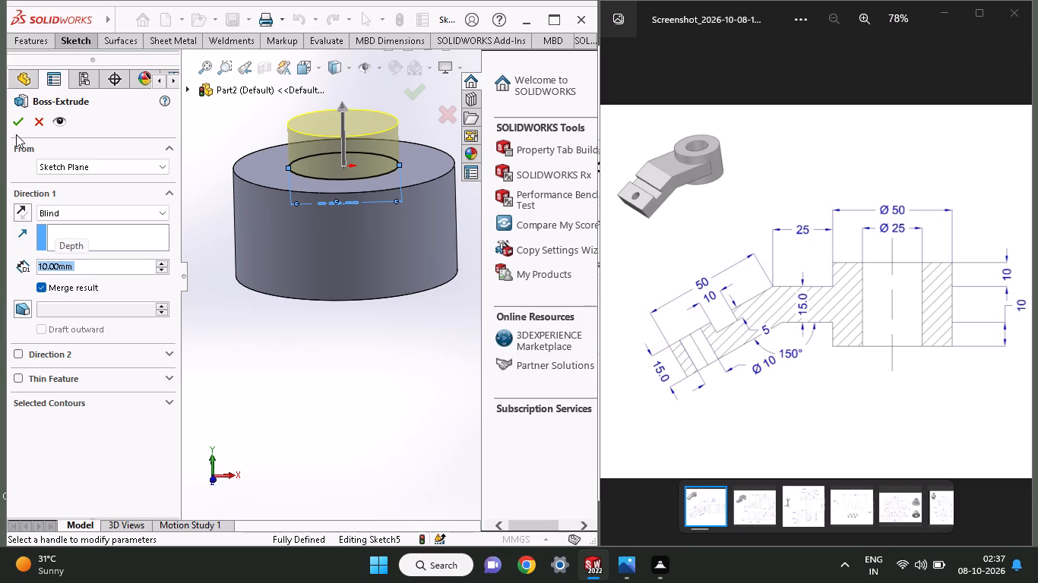
pyautogui.click(16, 112)
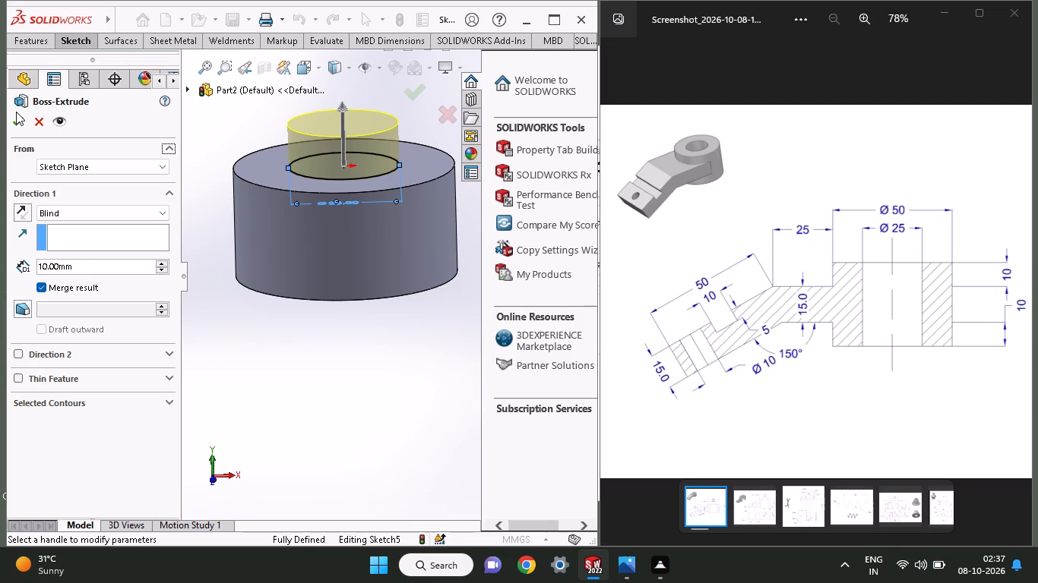
pyautogui.click(18, 123)
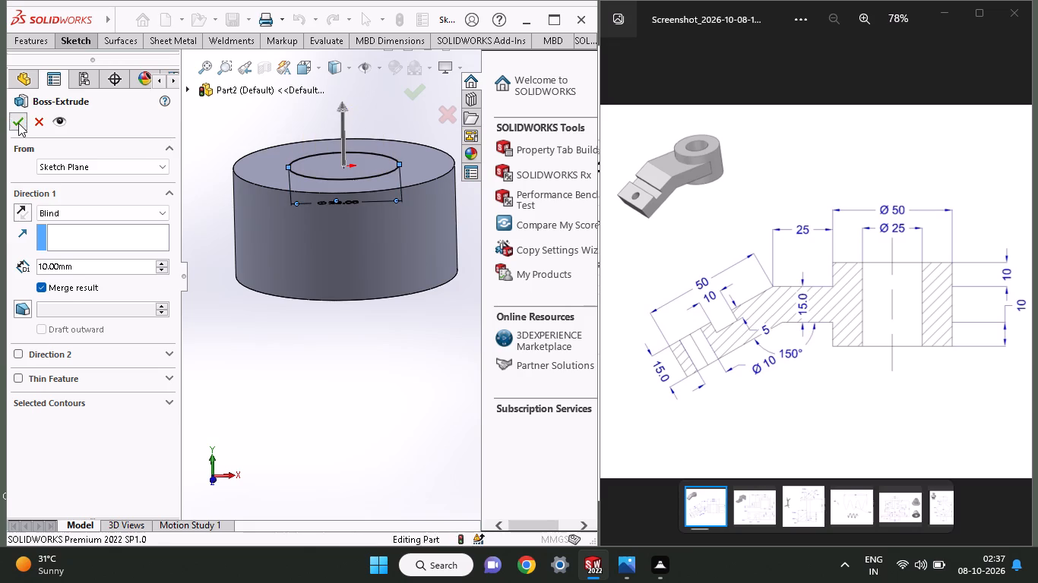
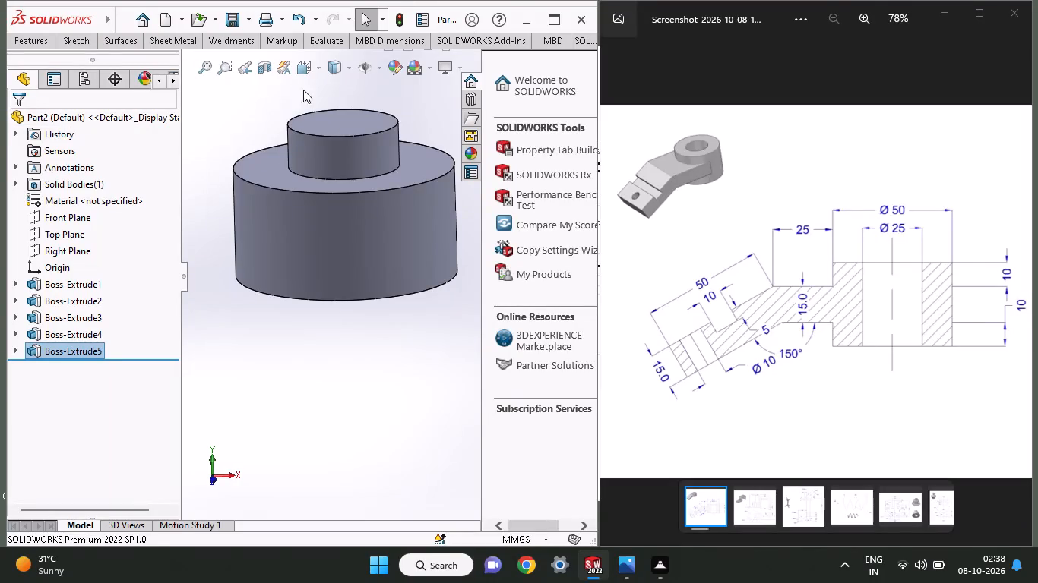
# Sketch a circle of 25 mm radius centred on the origin on the top face of the small upper cylinder.
pyautogui.click(319, 128)
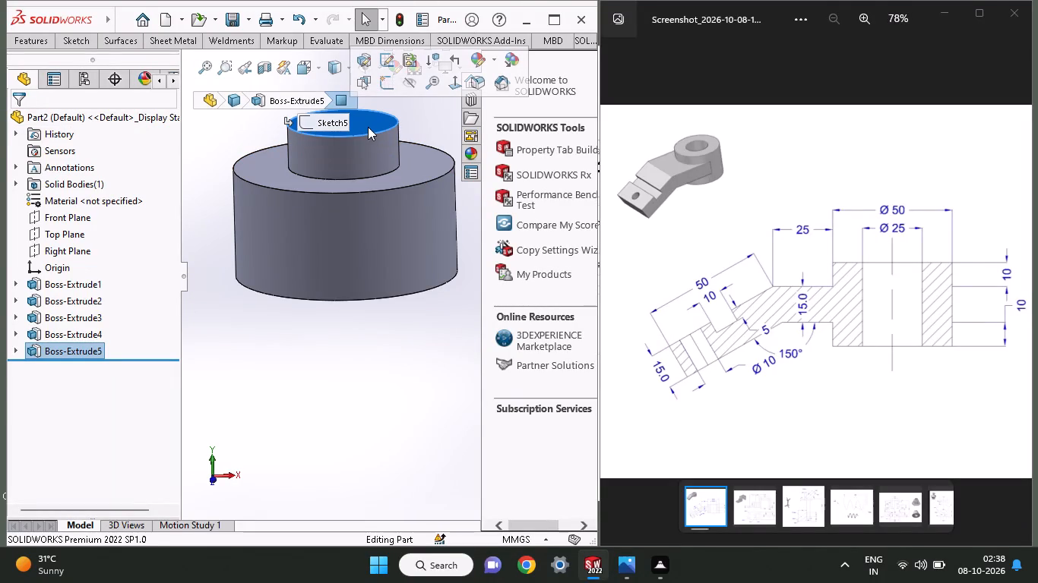
pyautogui.click(380, 88)
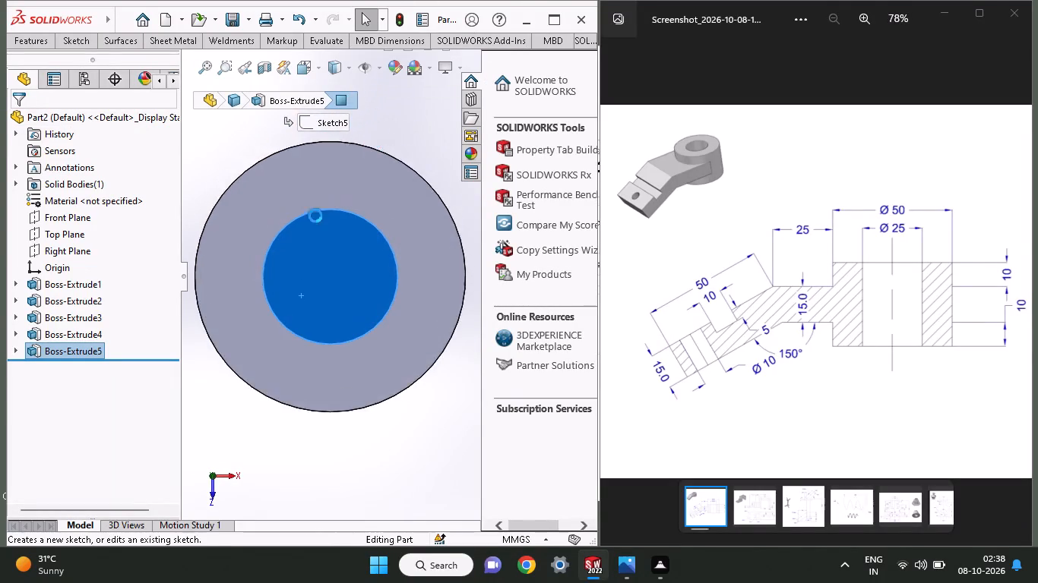
pyautogui.click(74, 43)
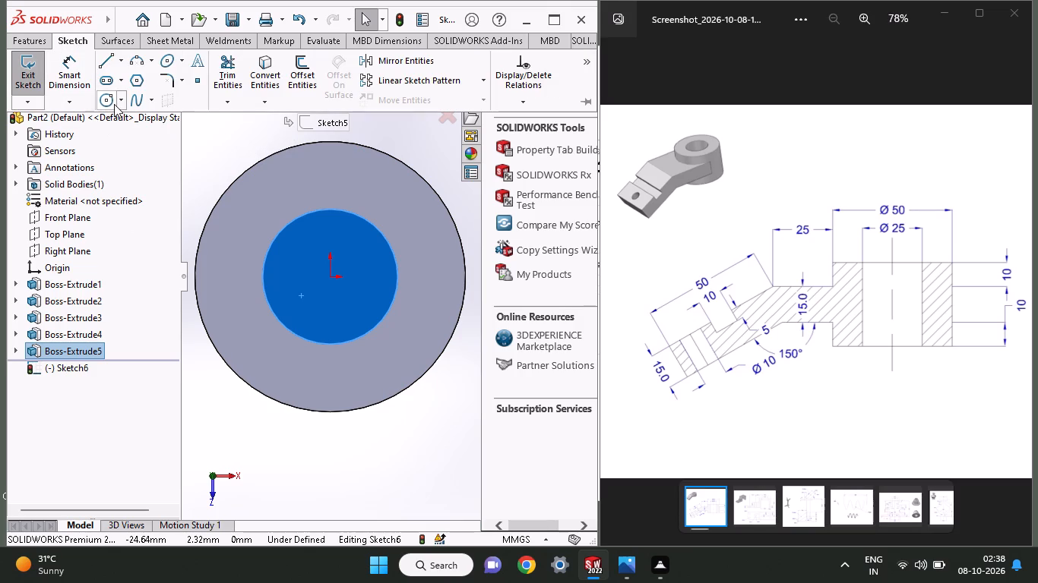
pyautogui.click(106, 107)
pyautogui.click(332, 275)
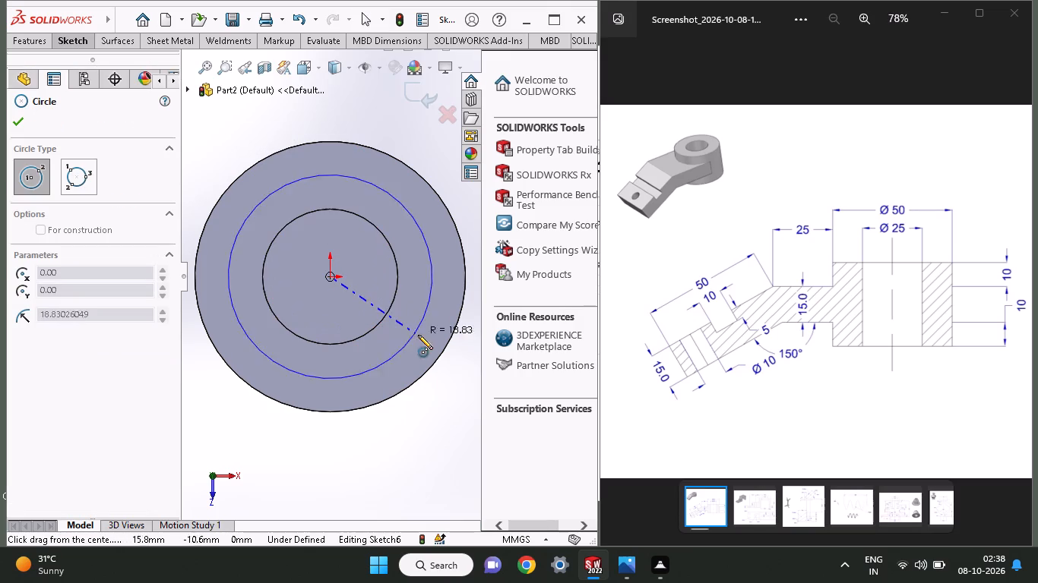
pyautogui.click(448, 348)
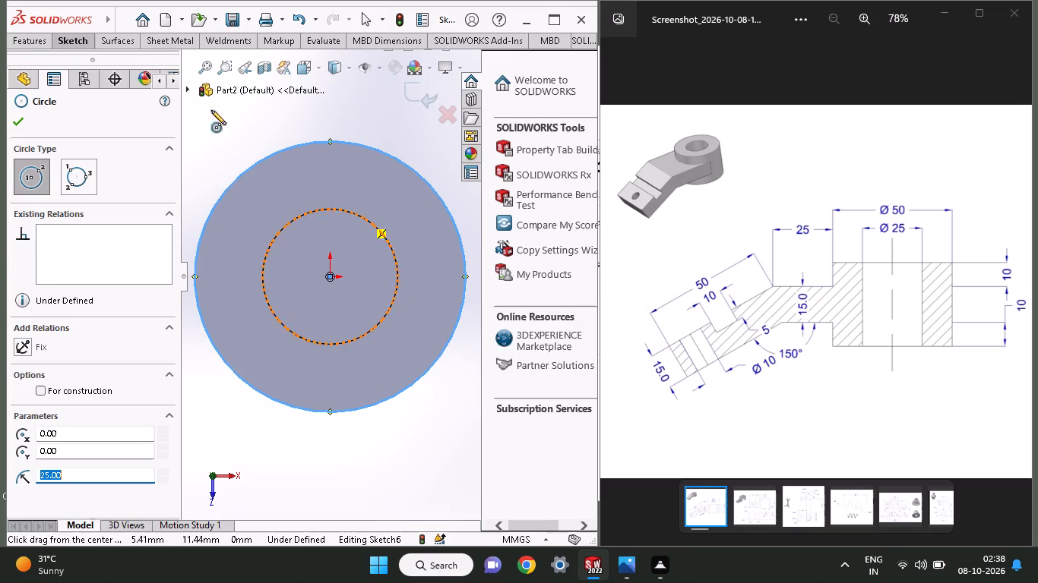
# Dimension the new circle's diameter and set it to 50 mm.
pyautogui.click(36, 39)
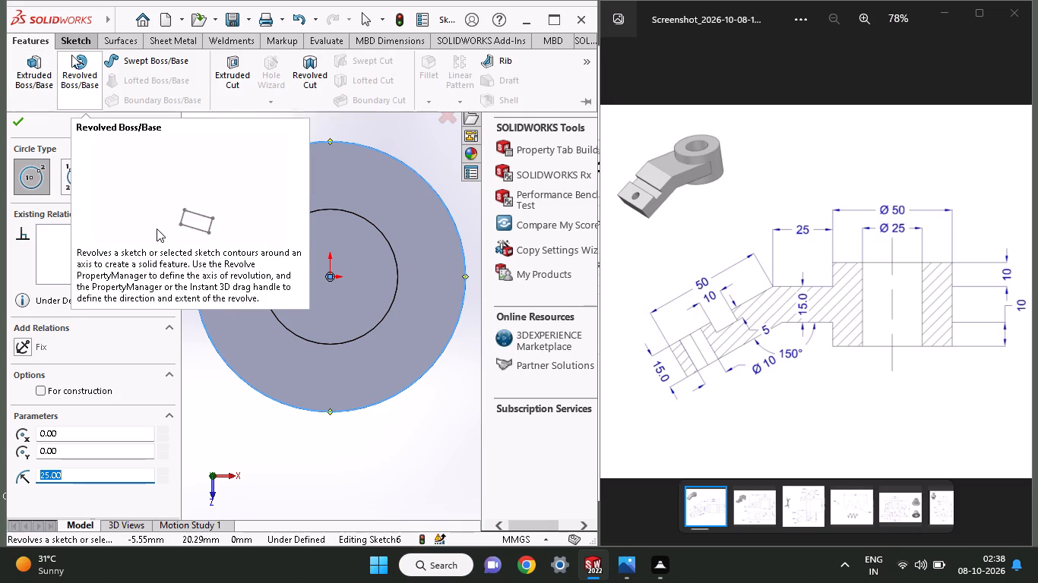
pyautogui.click(81, 47)
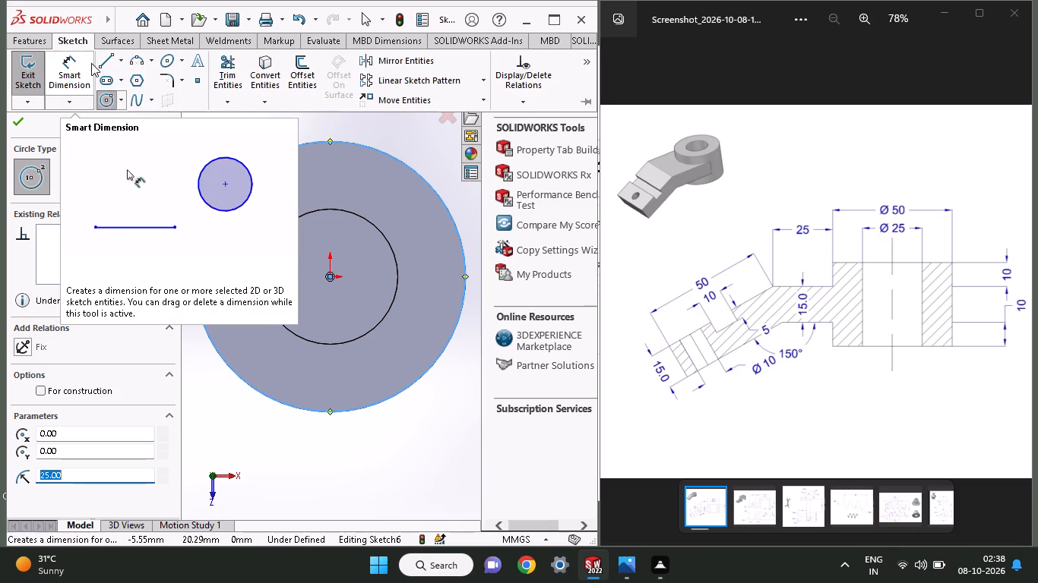
pyautogui.click(82, 71)
pyautogui.click(260, 395)
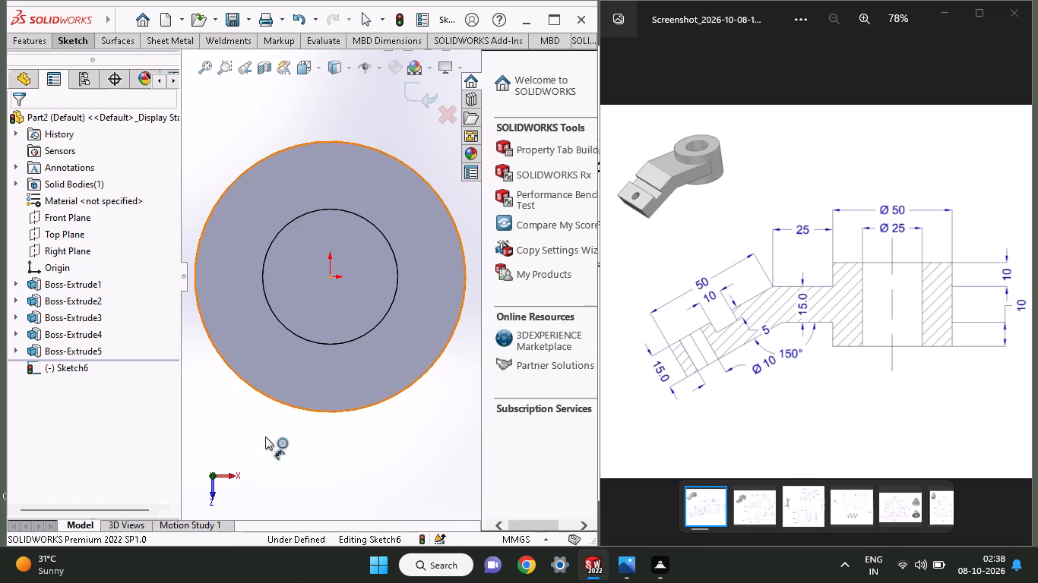
pyautogui.click(299, 461)
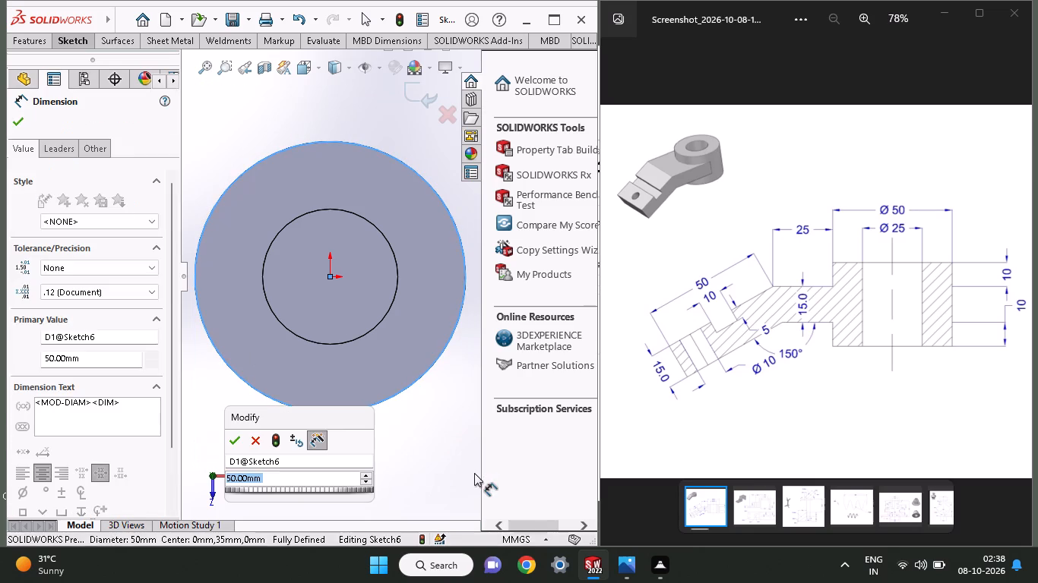
pyautogui.press('2')
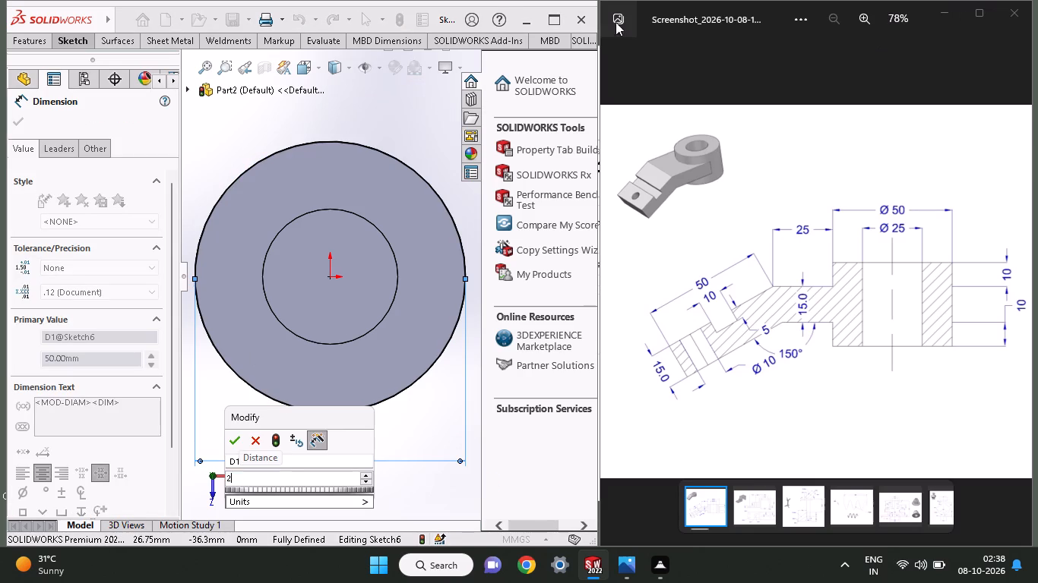
pyautogui.press('BackSpace')
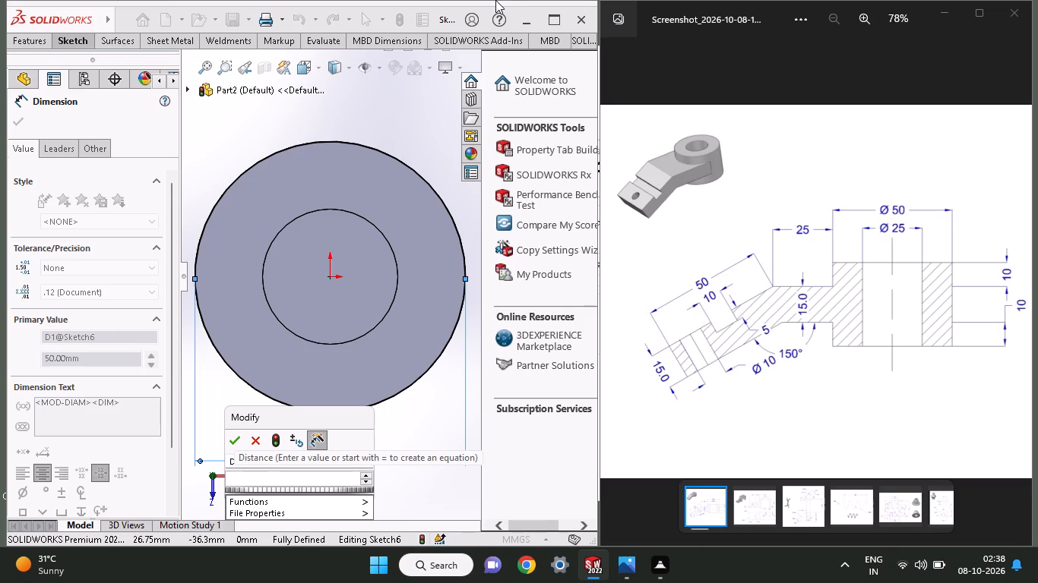
pyautogui.write('50')
pyautogui.press('Return')
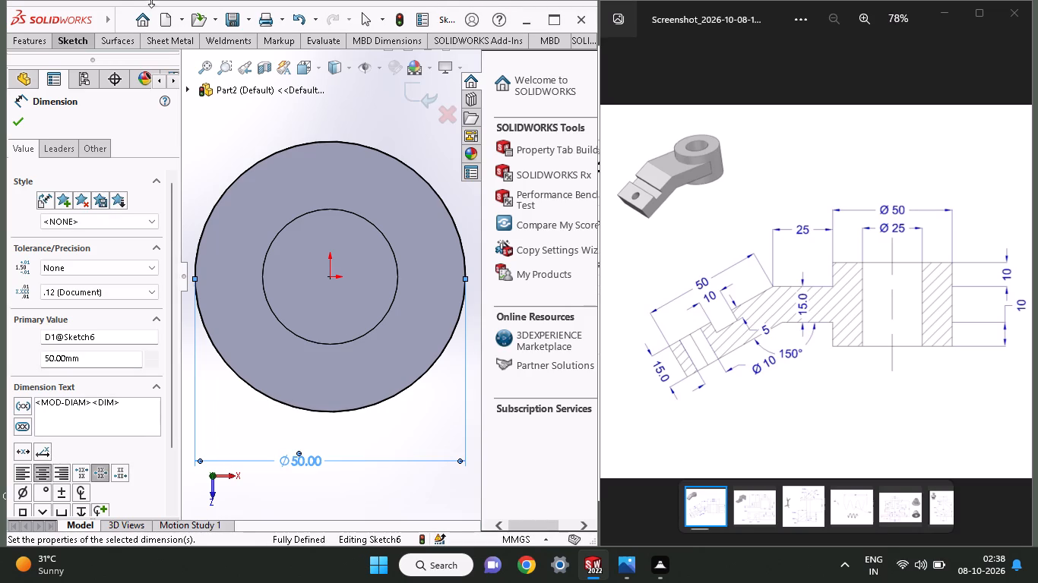
# Extrude the 50 mm circle 10 mm blind in the reversed direction, down towards the large cylinder, merging the result.
pyautogui.click(27, 45)
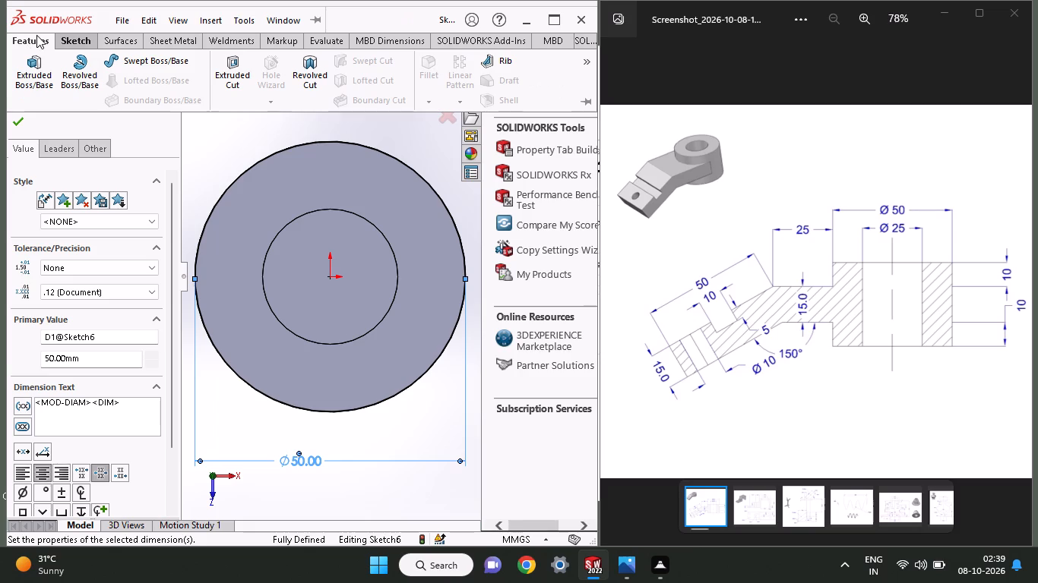
pyautogui.click(43, 82)
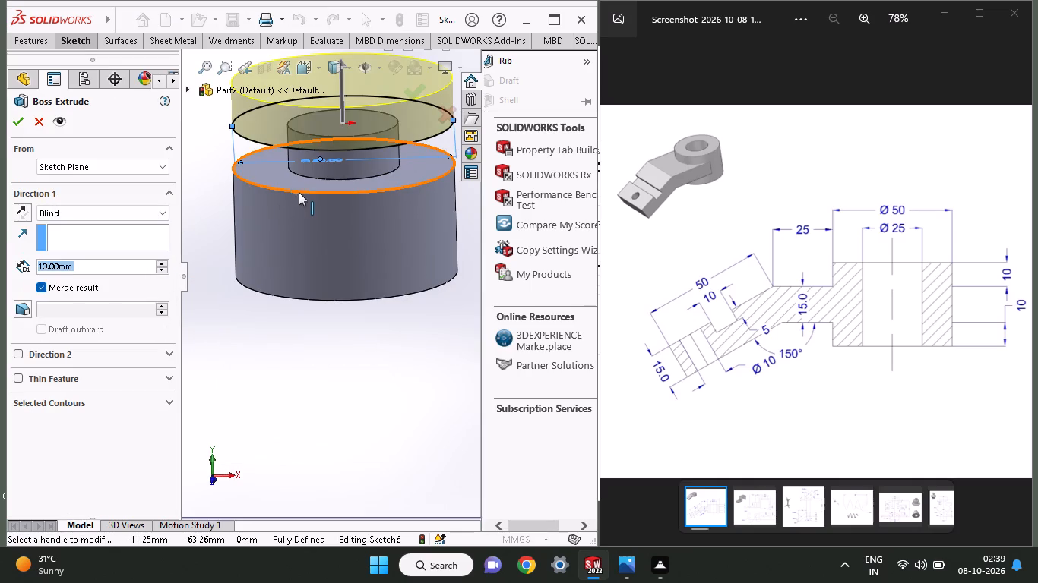
pyautogui.click(18, 205)
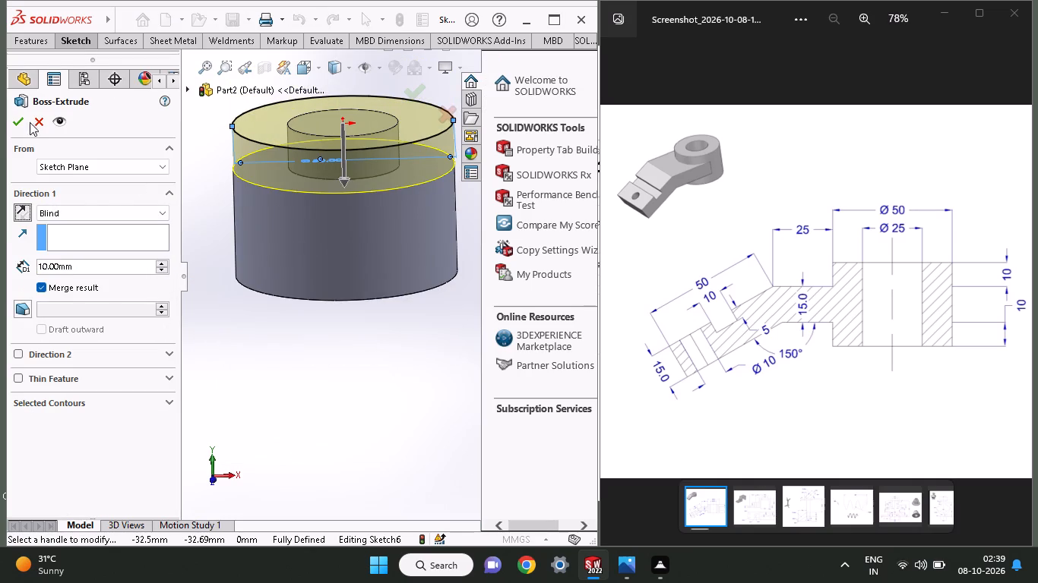
pyautogui.click(20, 118)
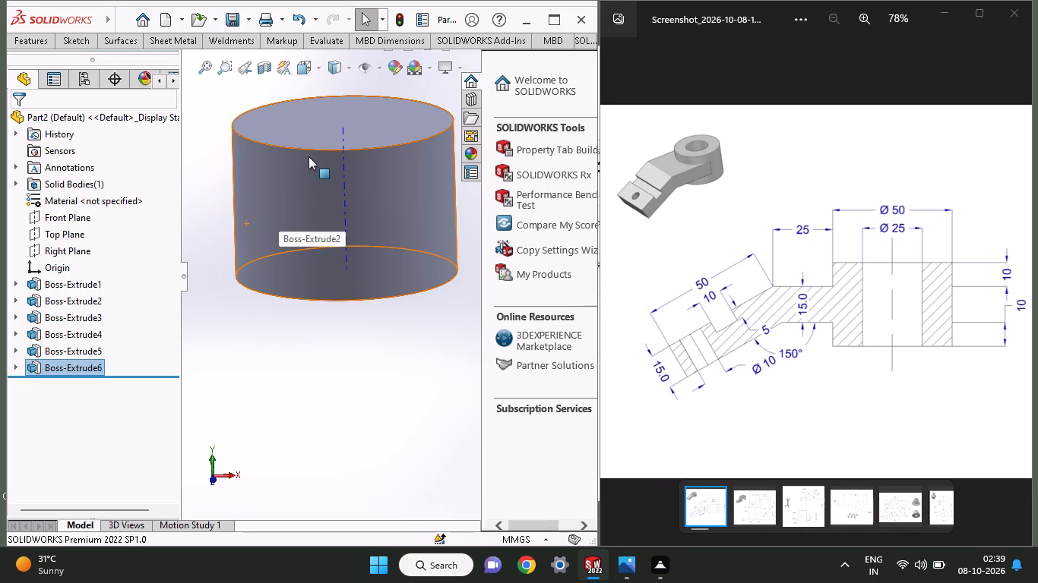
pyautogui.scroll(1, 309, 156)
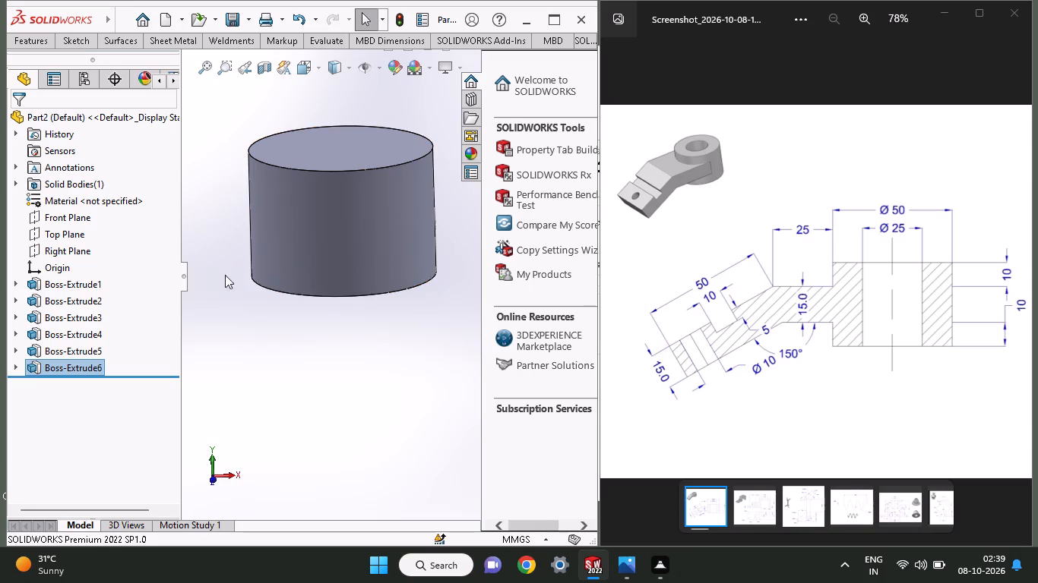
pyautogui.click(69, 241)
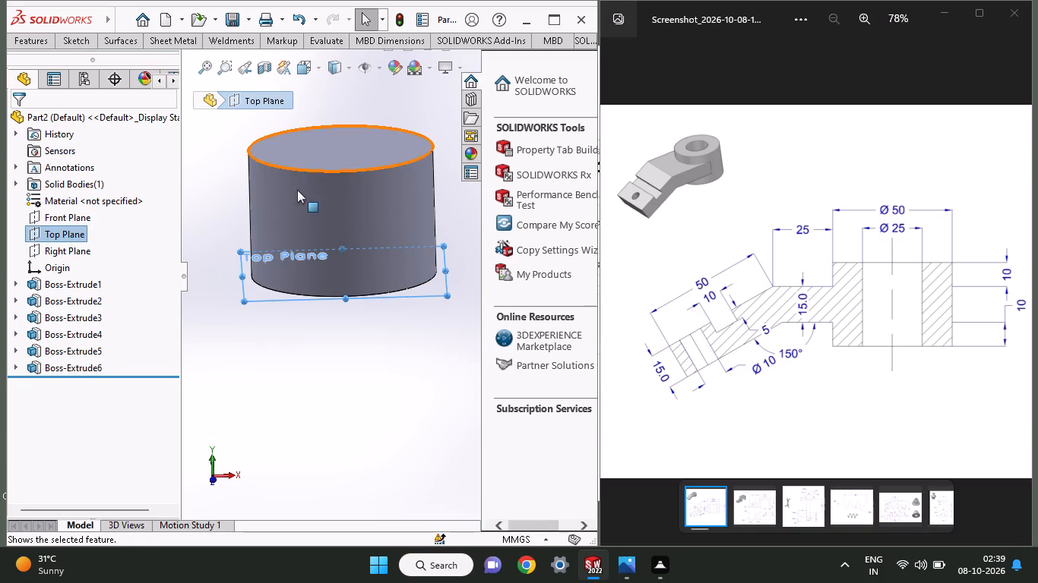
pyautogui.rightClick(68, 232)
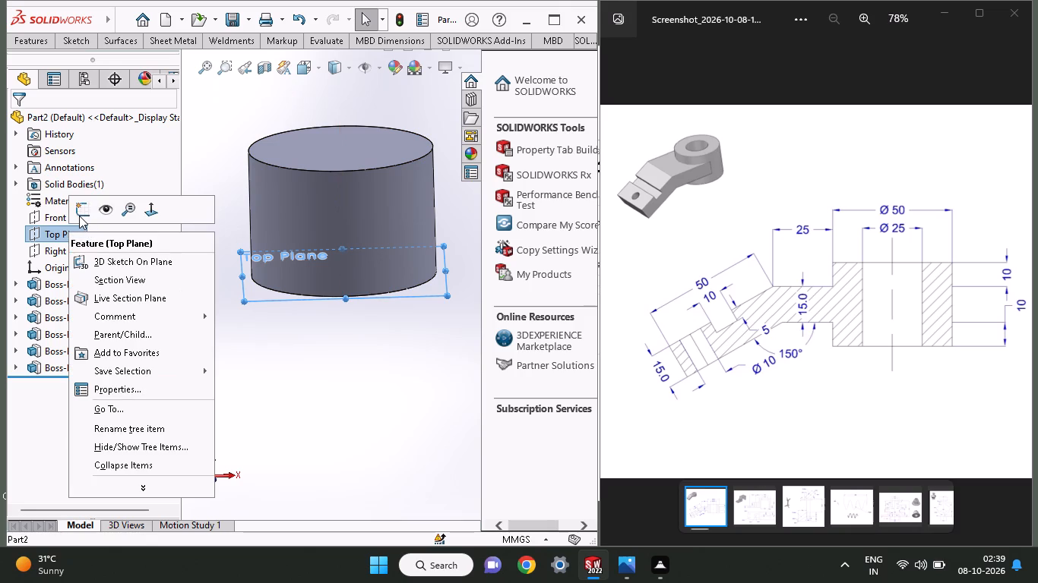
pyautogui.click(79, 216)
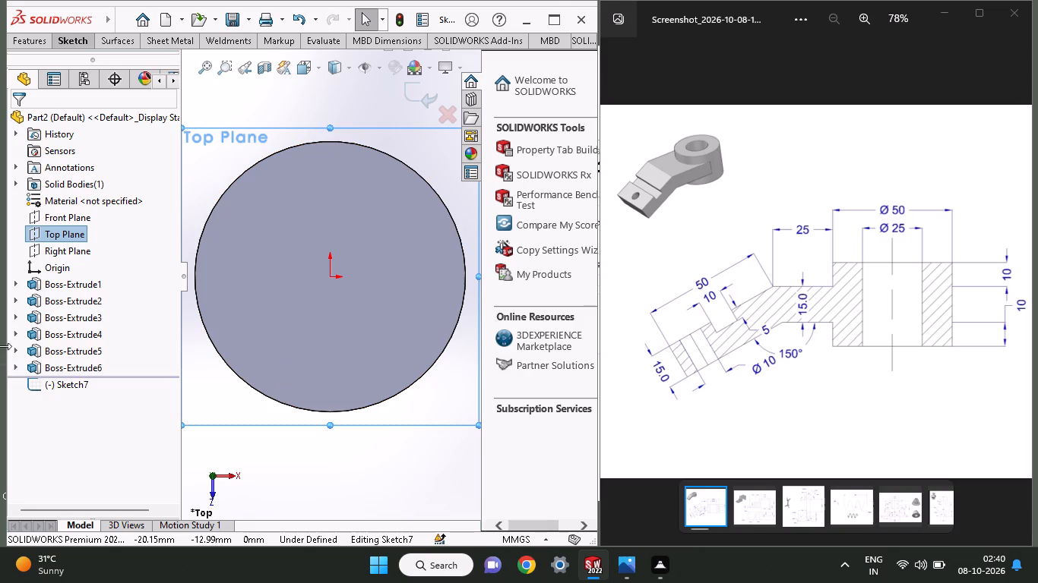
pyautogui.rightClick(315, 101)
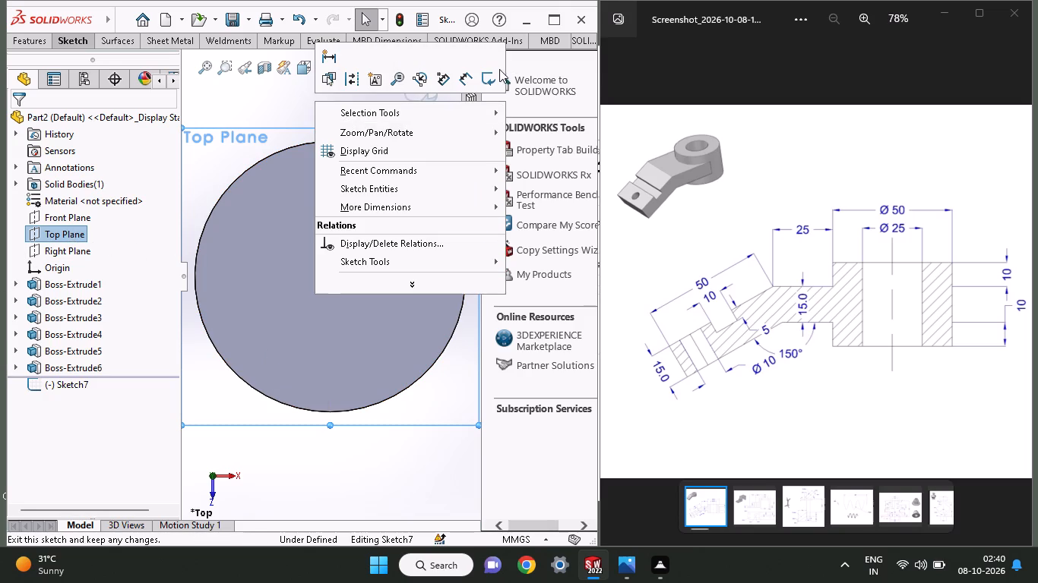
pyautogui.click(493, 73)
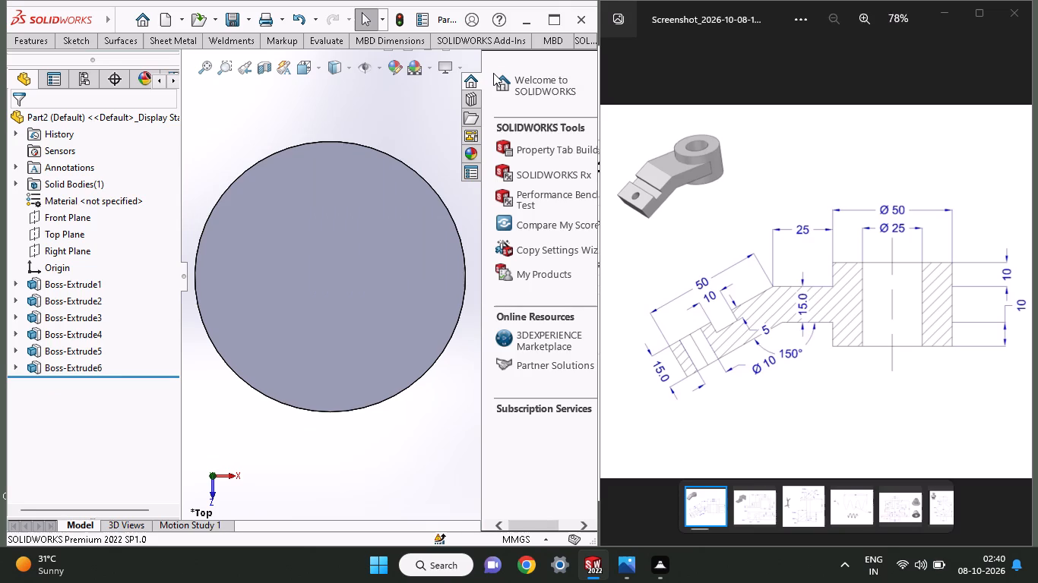
# Start a sketch on the Front Plane and draw a horizontal line about 14 mm long outward from the cylinder's negative-X side, above mid-height.
pyautogui.moveTo(493, 73); pyautogui.dragTo(484, 12, button='middle')
pyautogui.moveTo(329, 385); pyautogui.dragTo(336, 301, button='middle')
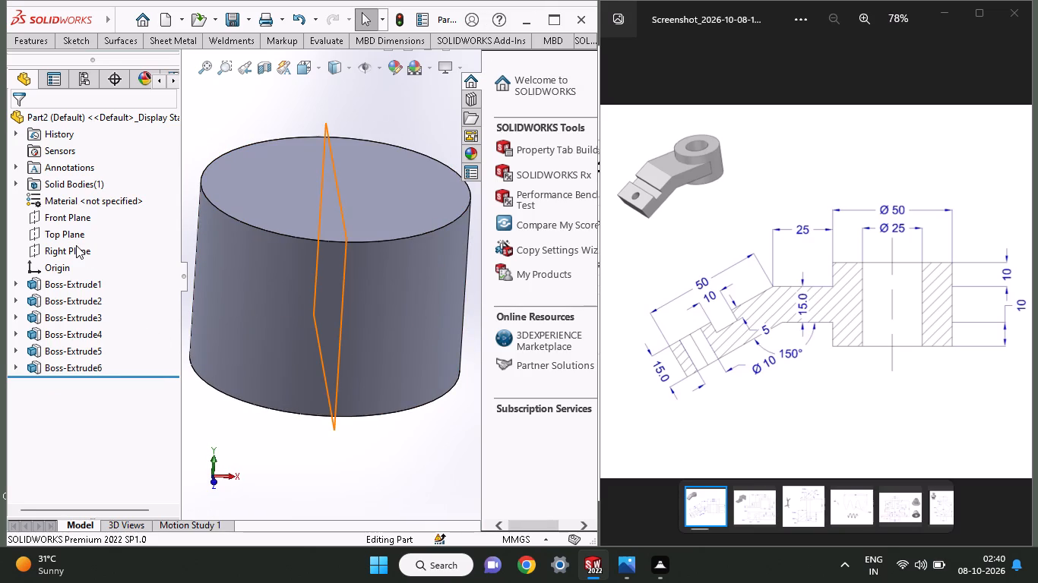
pyautogui.click(75, 220)
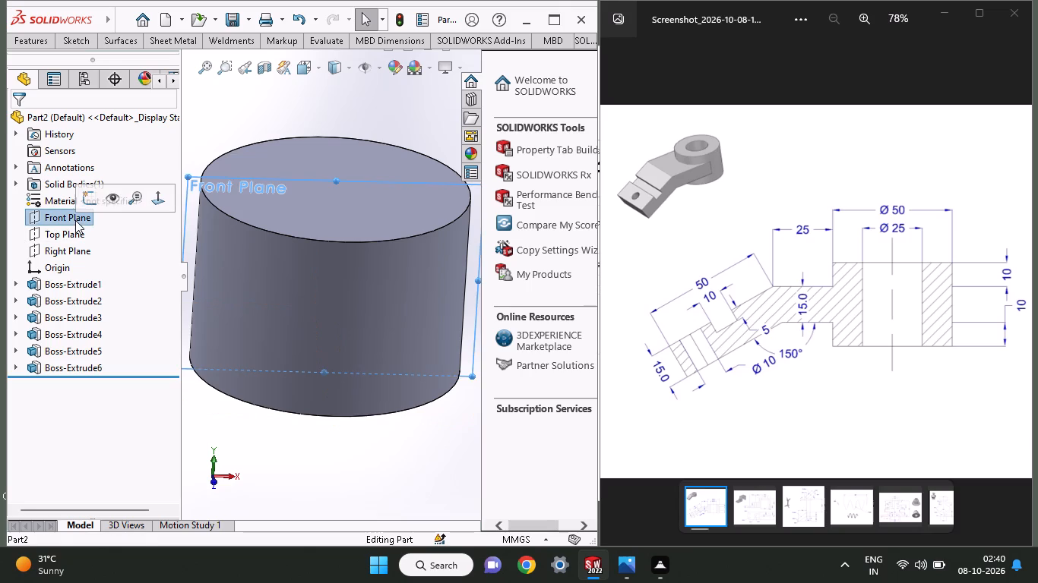
pyautogui.click(80, 203)
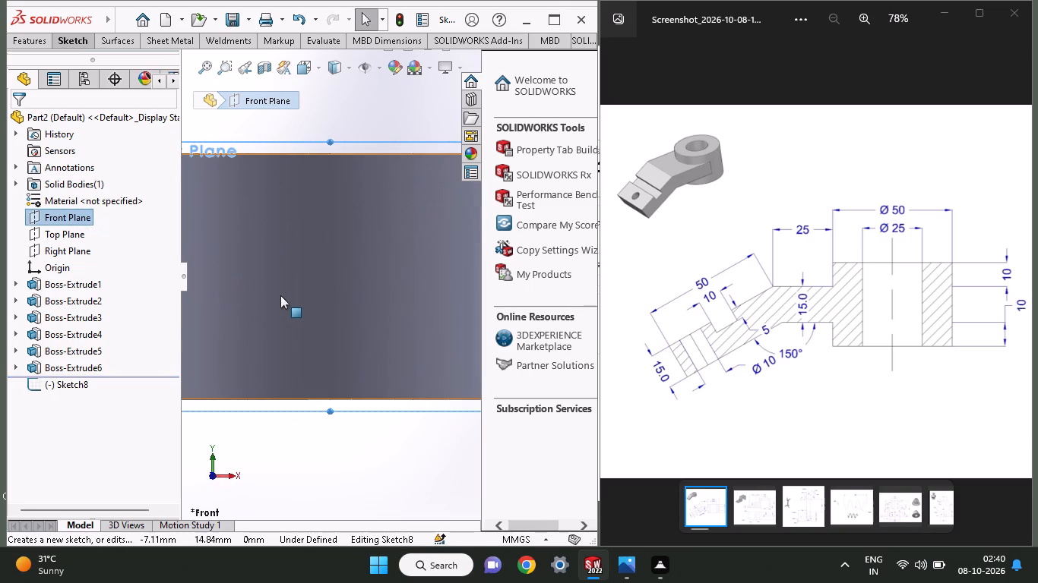
pyautogui.keyDown('ctrl'); pyautogui.scroll(2, 280, 295); pyautogui.keyUp('ctrl')
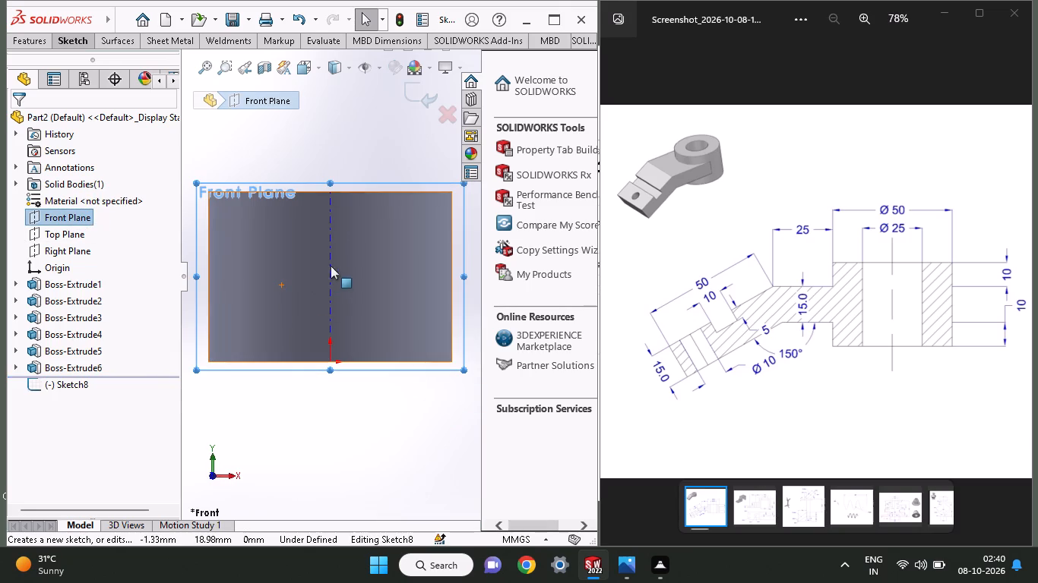
pyautogui.keyDown('ctrl'); pyautogui.scroll(4, 346, 260); pyautogui.keyUp('ctrl')
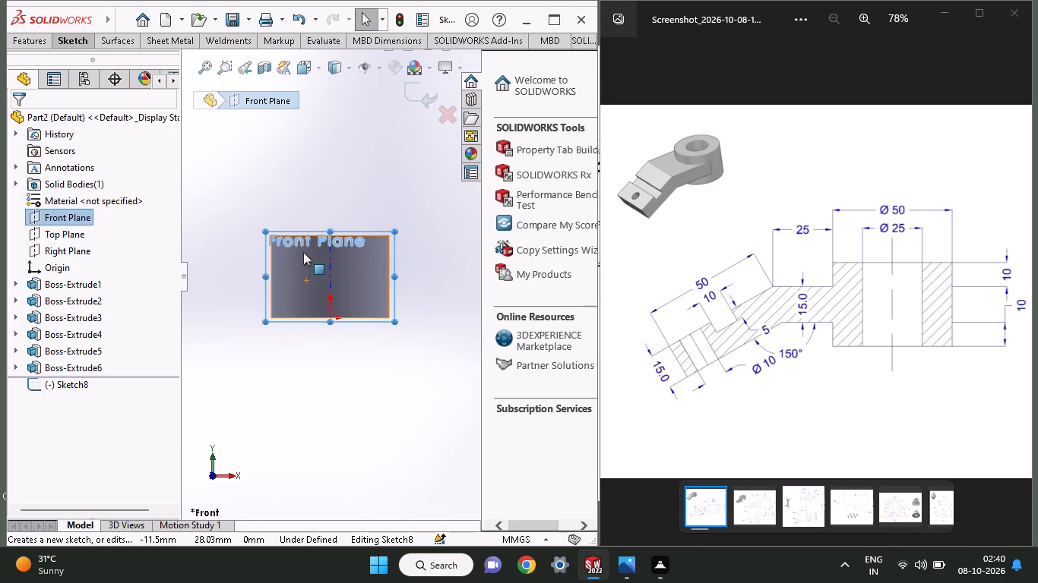
pyautogui.click(68, 43)
pyautogui.click(112, 68)
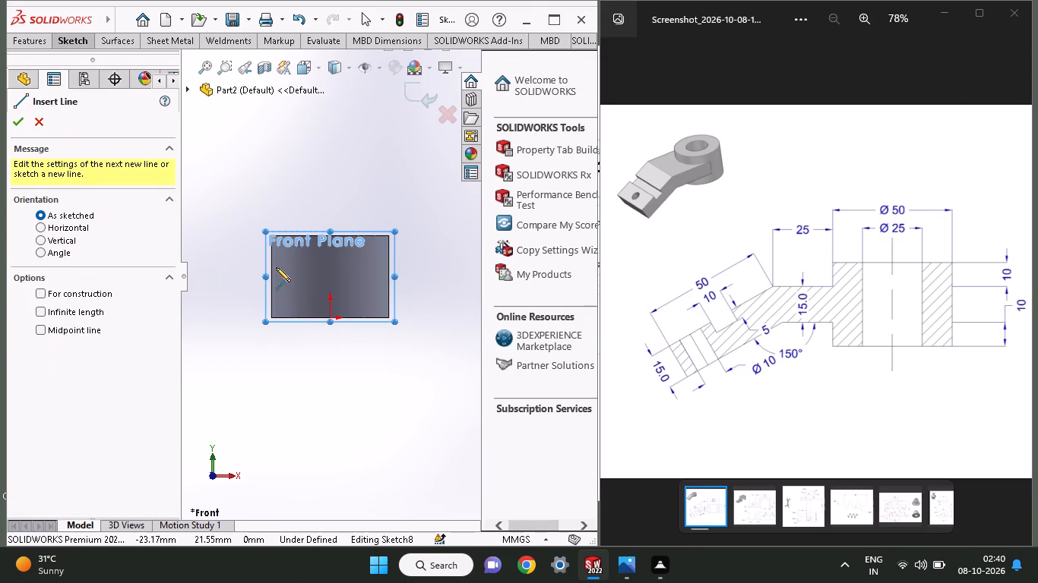
pyautogui.click(271, 263)
pyautogui.click(239, 260)
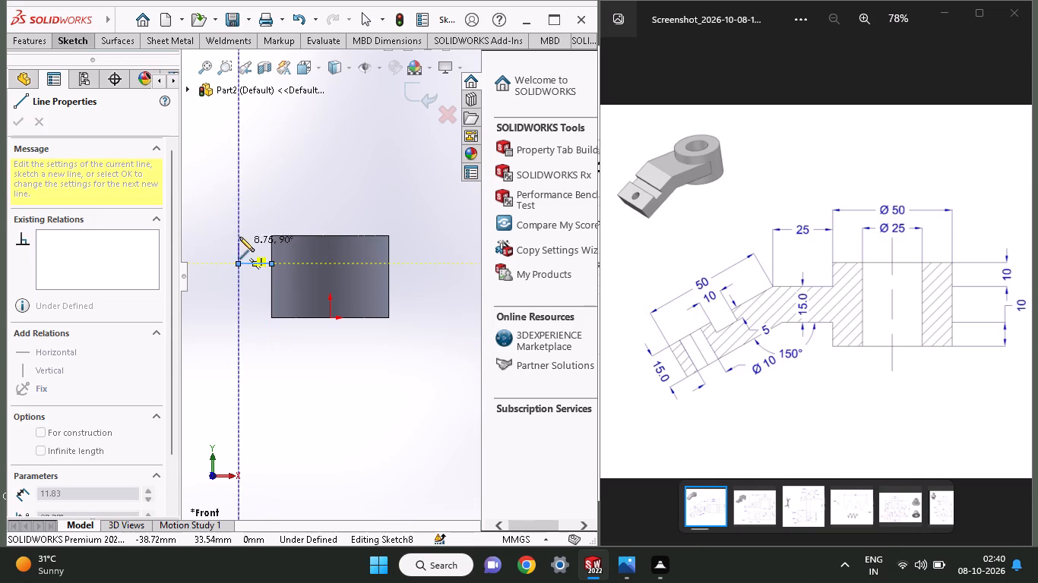
pyautogui.rightClick(229, 207)
pyautogui.click(244, 223)
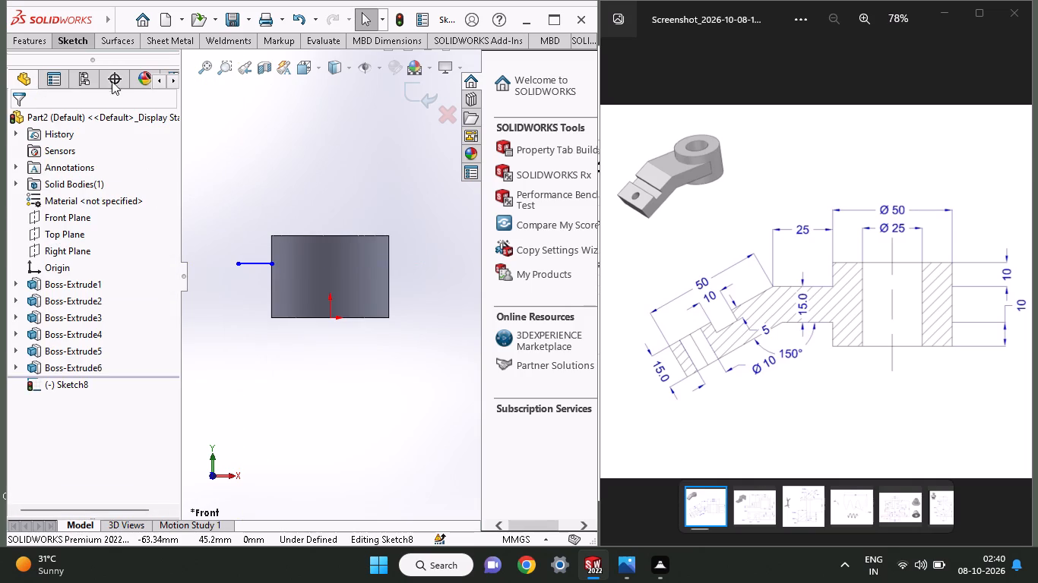
# Draw a second horizontal line about 14 mm long below the first, from the cylinder's side to align with the first line's outer end.
pyautogui.click(87, 45)
pyautogui.click(100, 62)
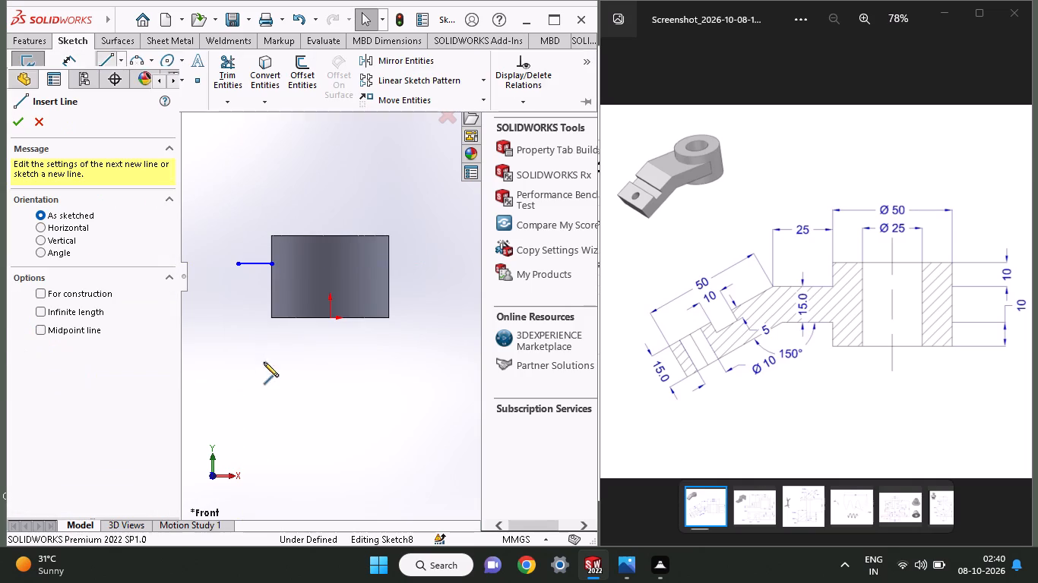
pyautogui.click(270, 288)
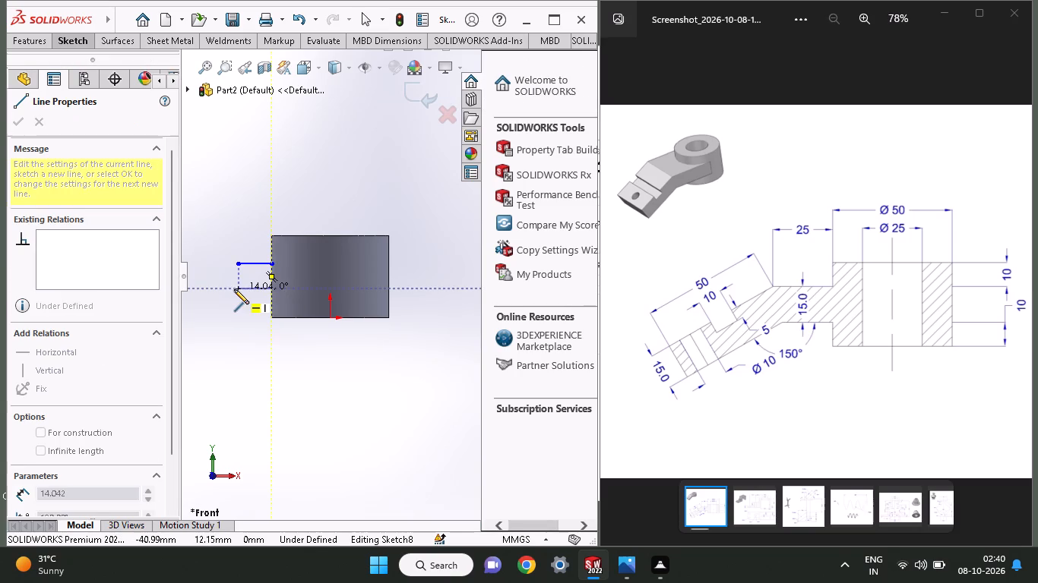
pyautogui.click(238, 290)
pyautogui.rightClick(251, 183)
pyautogui.click(261, 197)
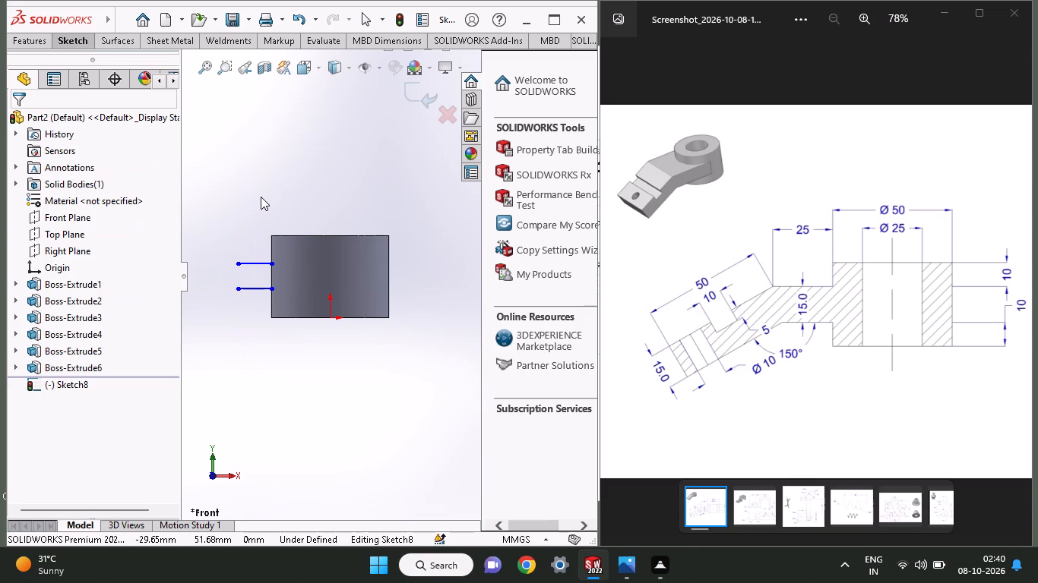
# Dimension the upper line's inner end 10 mm below the cylinder's top edge.
pyautogui.scroll(-1, 261, 197)
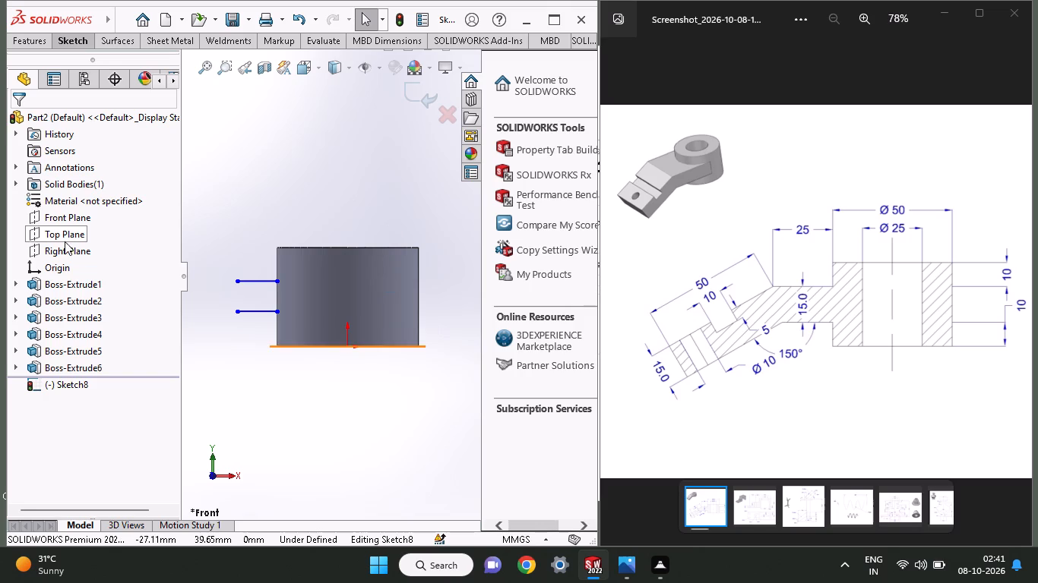
pyautogui.click(86, 39)
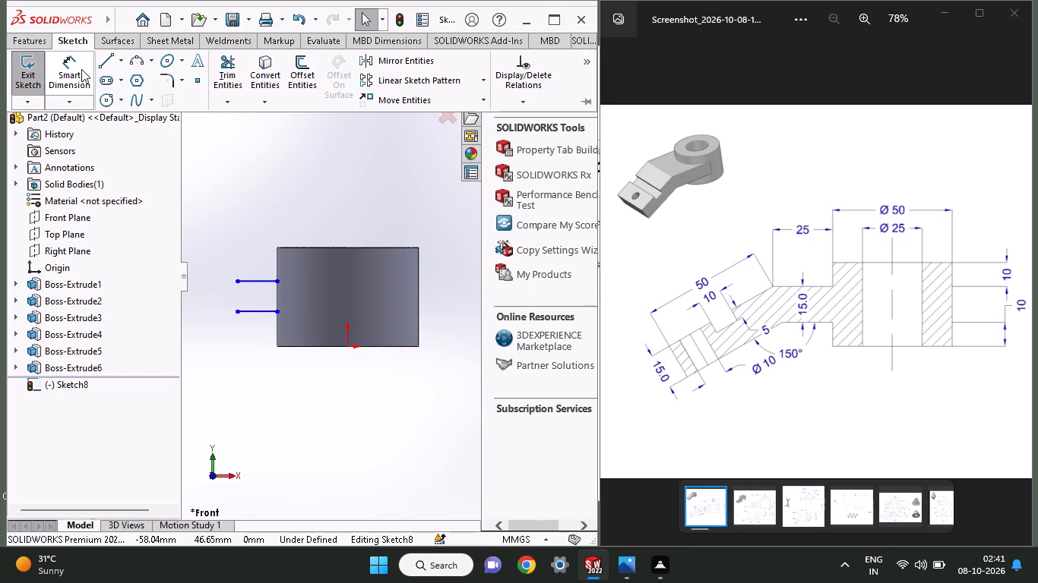
pyautogui.click(81, 69)
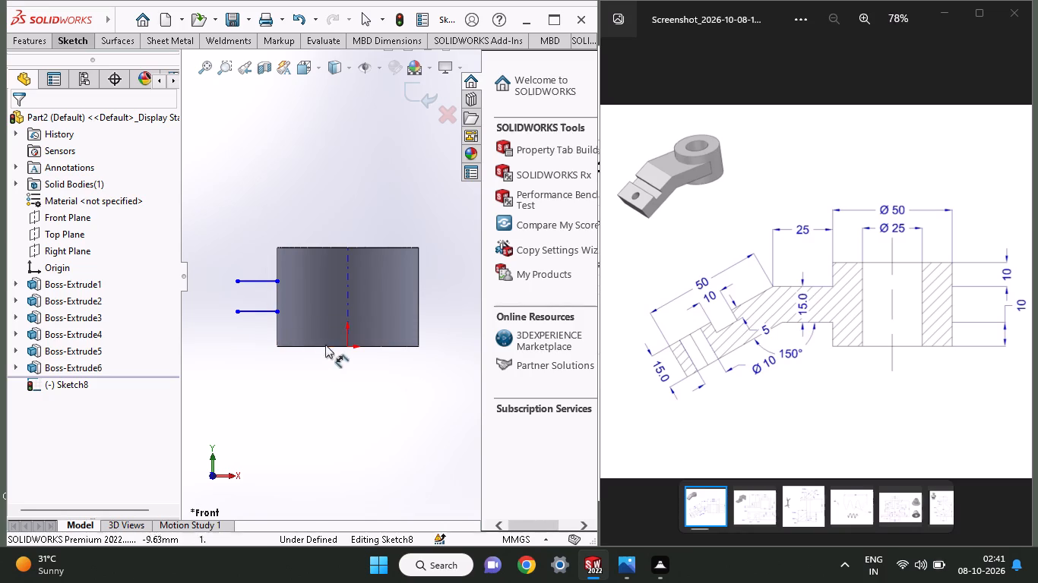
pyautogui.click(280, 283)
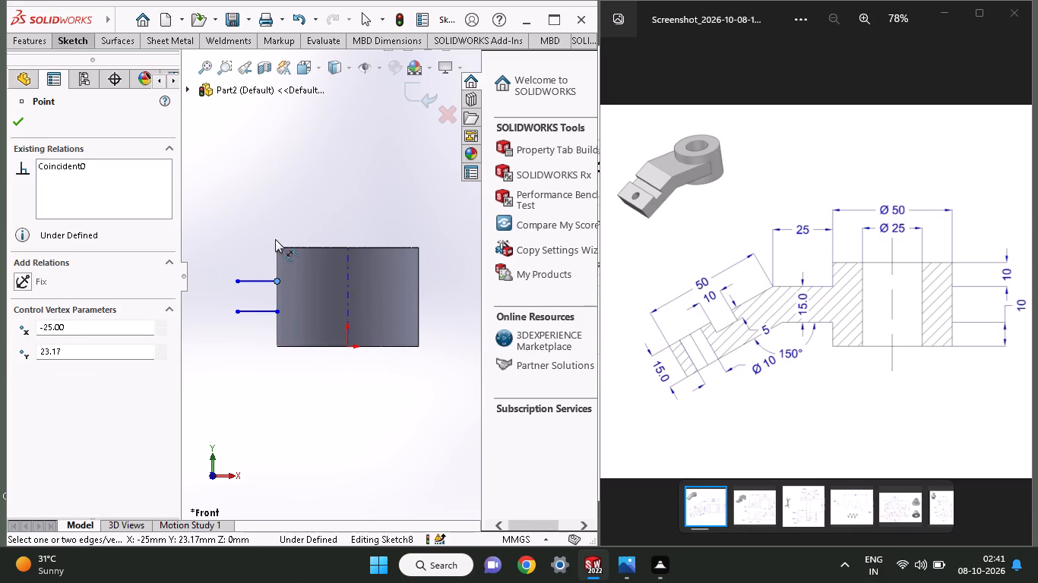
pyautogui.click(276, 248)
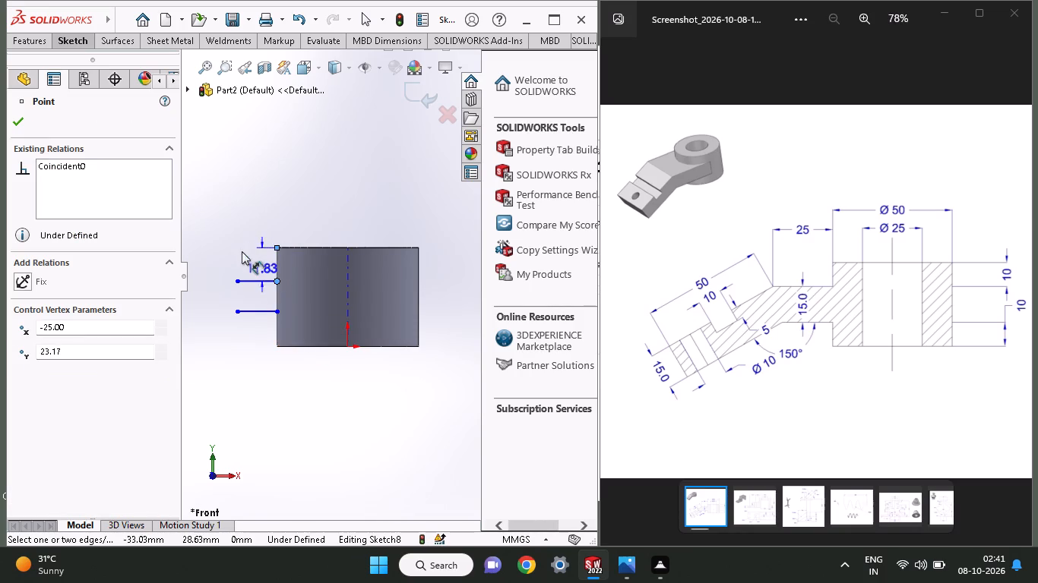
pyautogui.click(256, 260)
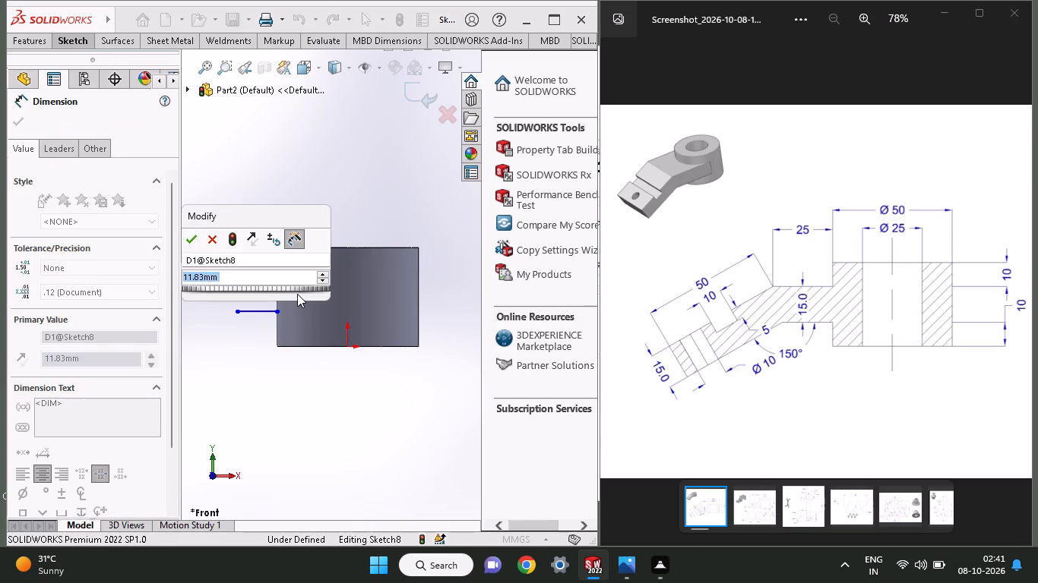
pyautogui.write('10')
pyautogui.press('Return')
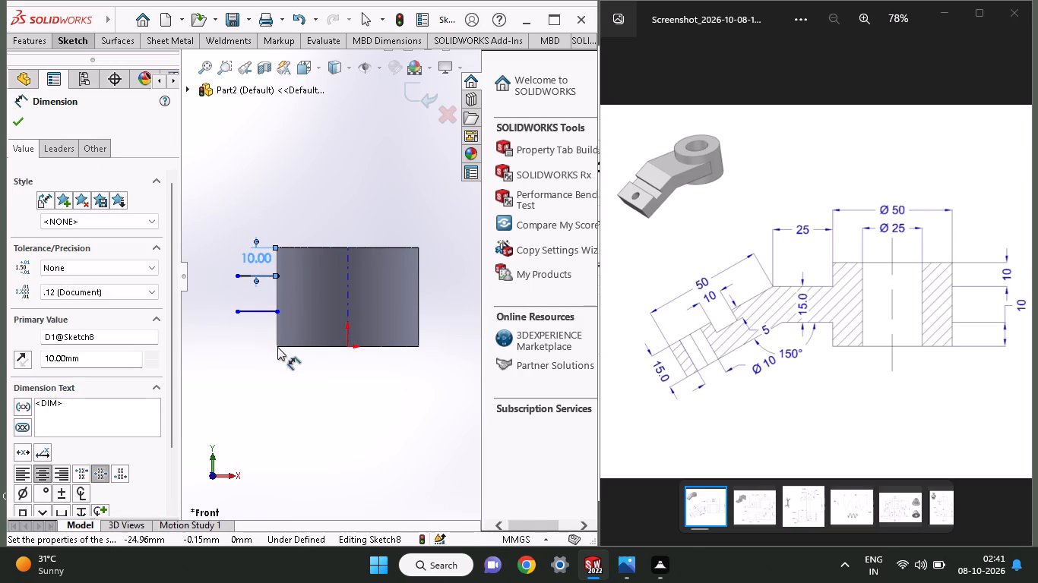
# Dimension the lower line's inner end 10 mm above the cylinder's bottom edge.
pyautogui.click(277, 347)
pyautogui.click(275, 311)
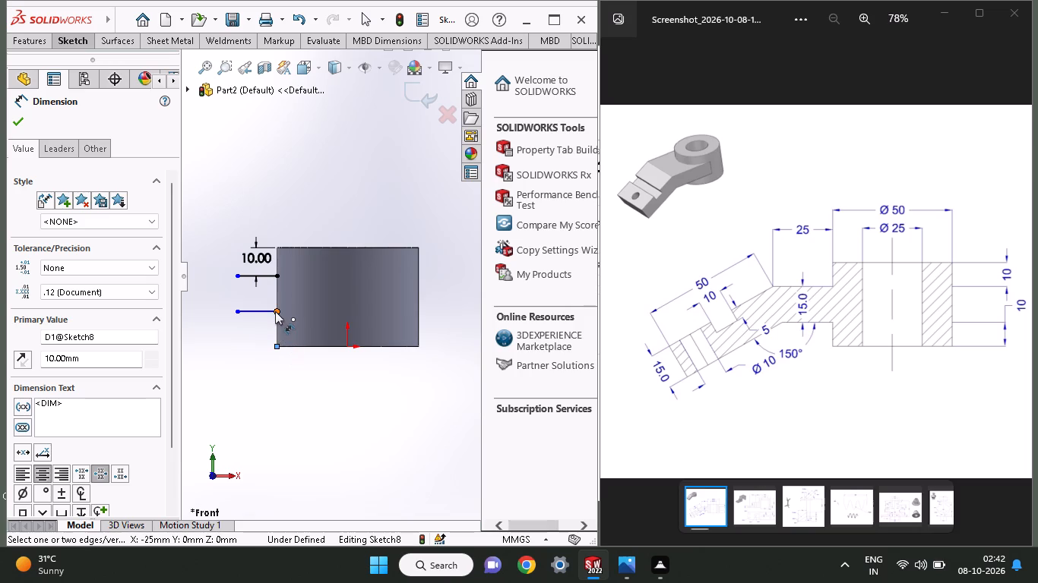
pyautogui.click(252, 332)
pyautogui.write('10')
pyautogui.press('Return')
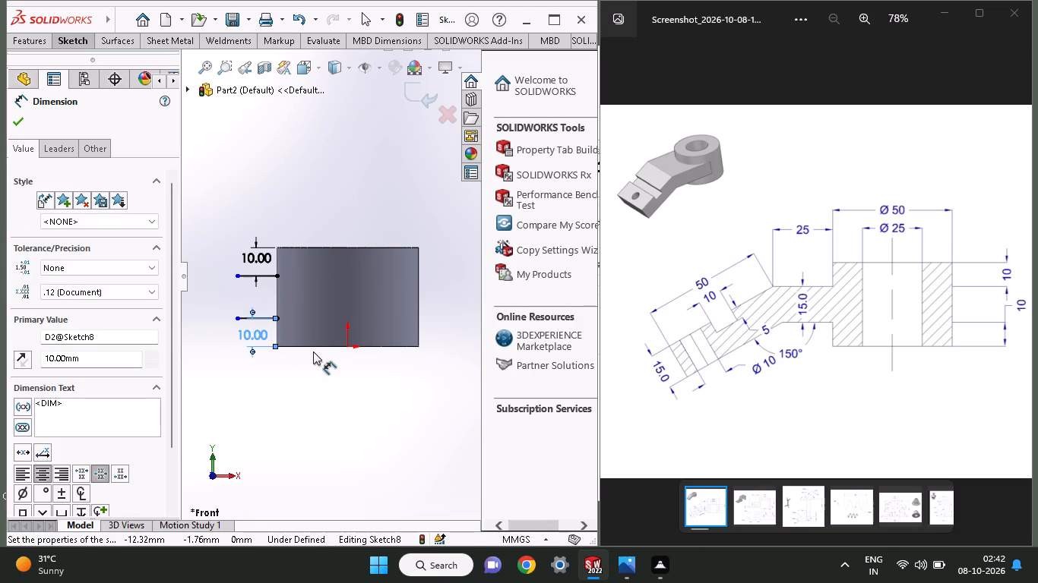
# Dimension the upper horizontal line's length and set it to 25 mm.
pyautogui.click(262, 276)
pyautogui.click(261, 194)
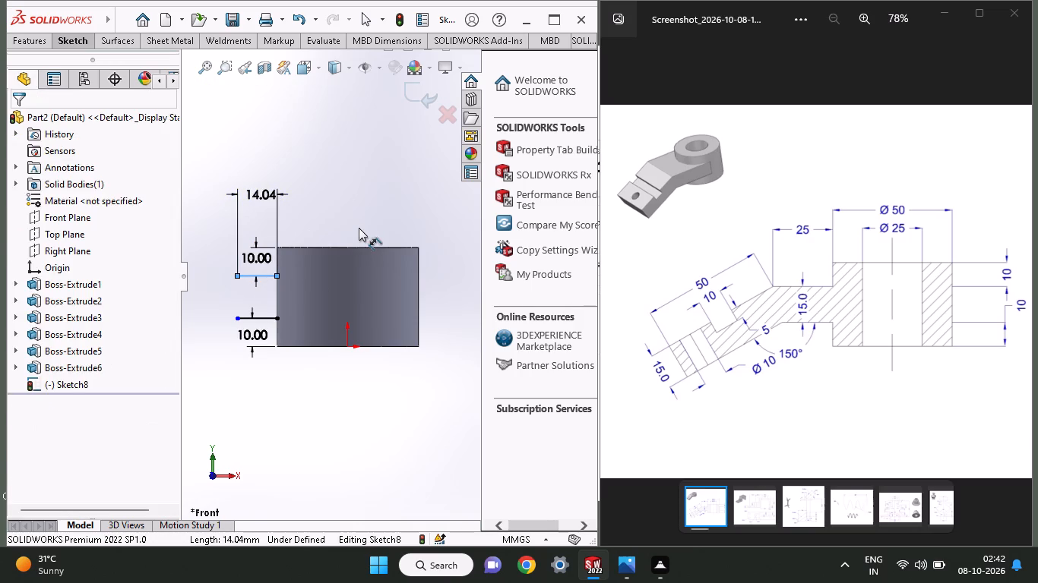
pyautogui.press('2')
pyautogui.press('5')
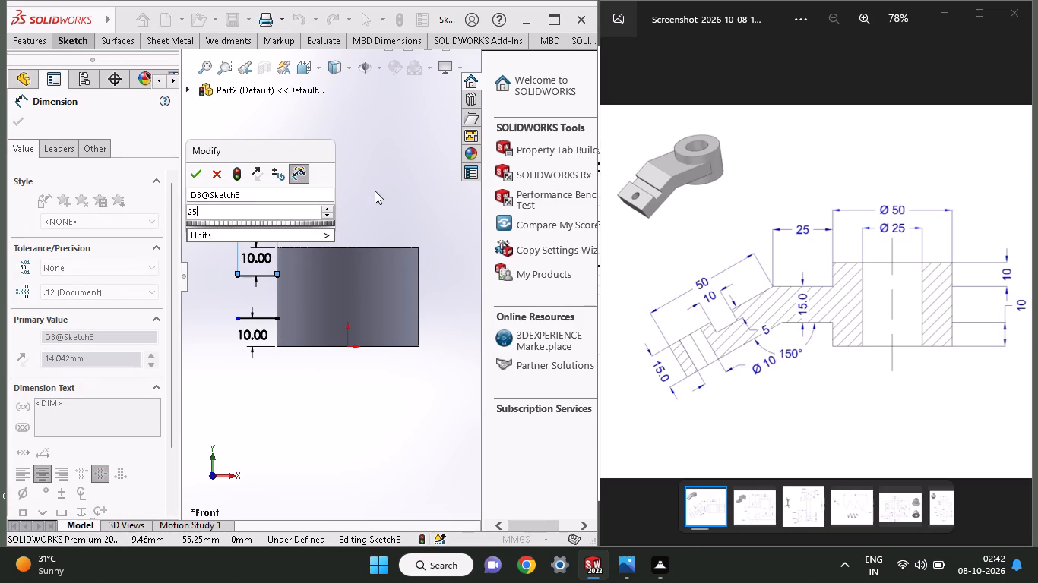
pyautogui.press('Return')
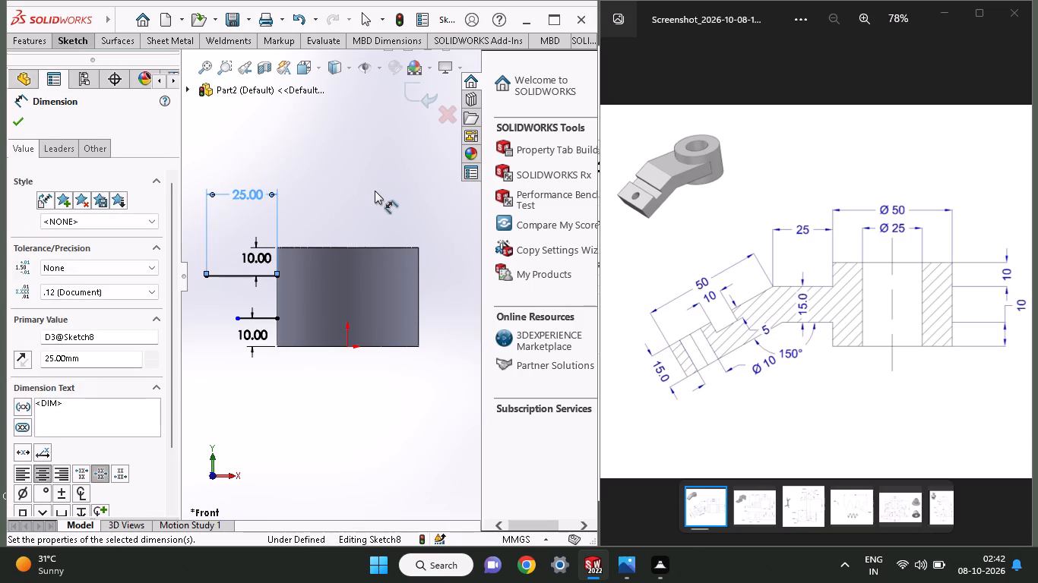
# Dimension the lower horizontal line between its two endpoints and set its length to 25 mm.
pyautogui.click(239, 317)
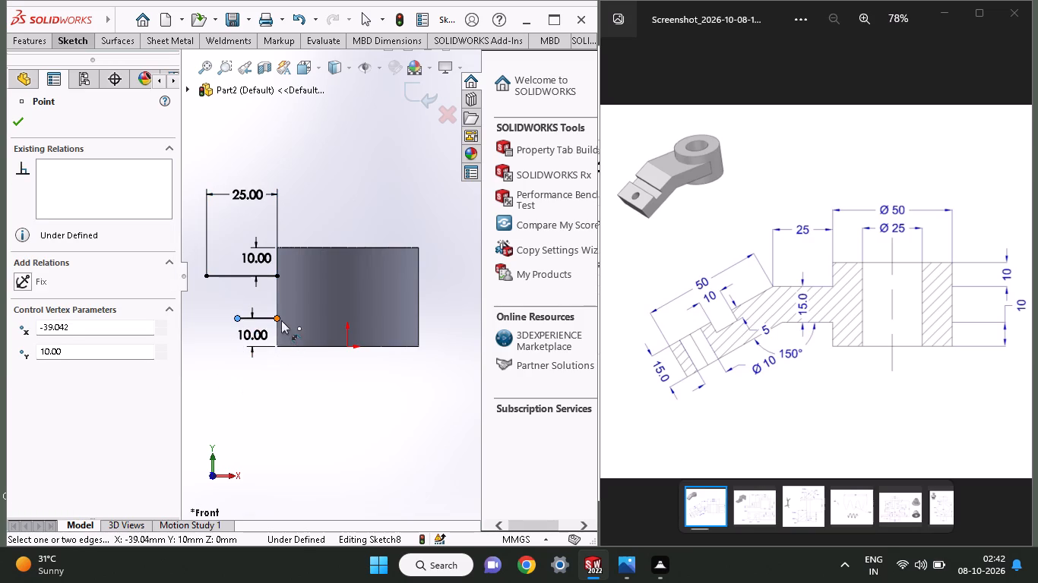
pyautogui.click(281, 320)
pyautogui.click(248, 415)
pyautogui.write('25')
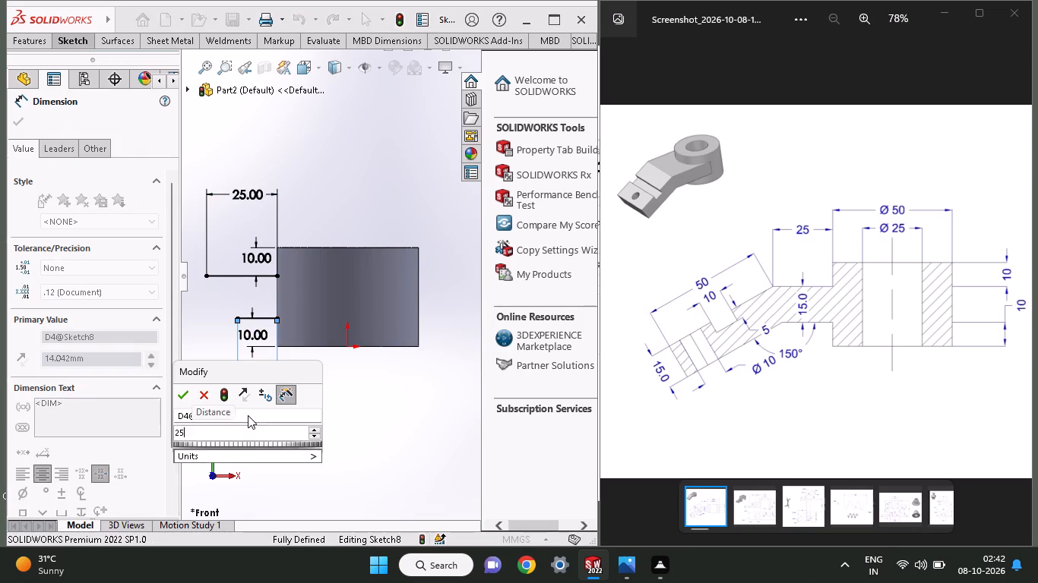
pyautogui.press('Return')
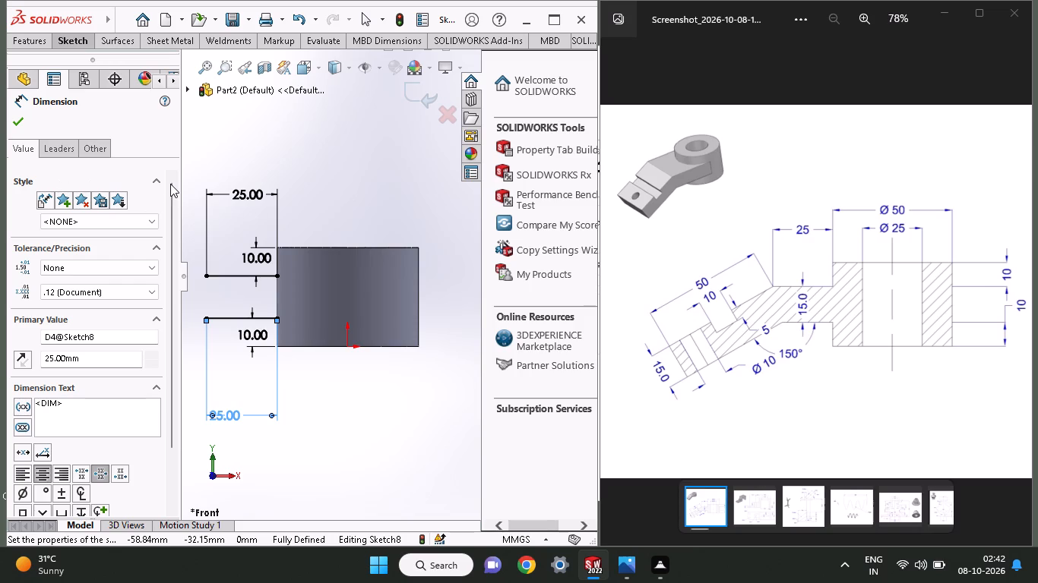
# Draw a vertical line joining the outer ends of the two horizontal lines.
pyautogui.click(73, 47)
pyautogui.click(99, 63)
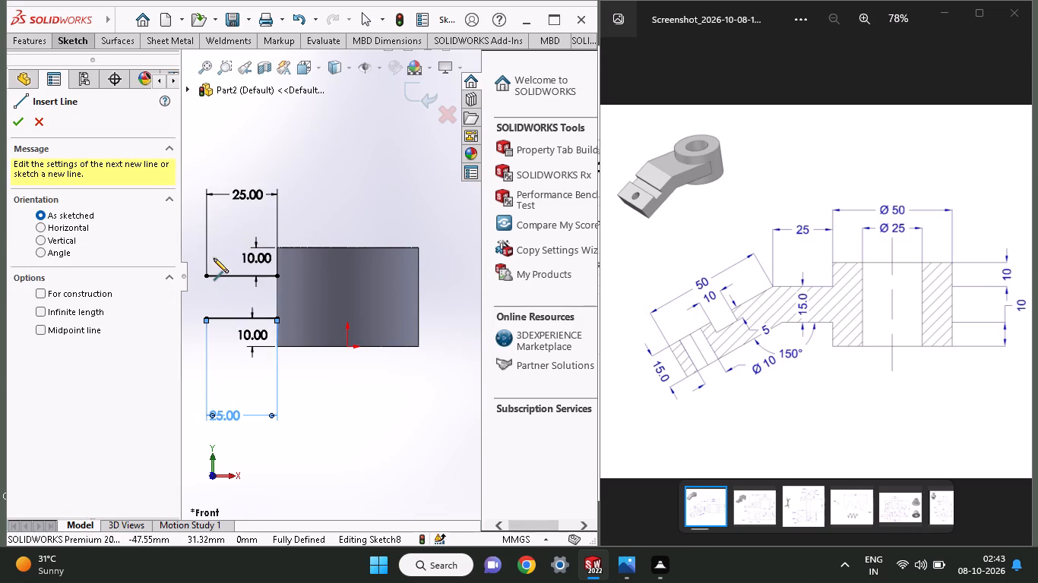
pyautogui.click(204, 276)
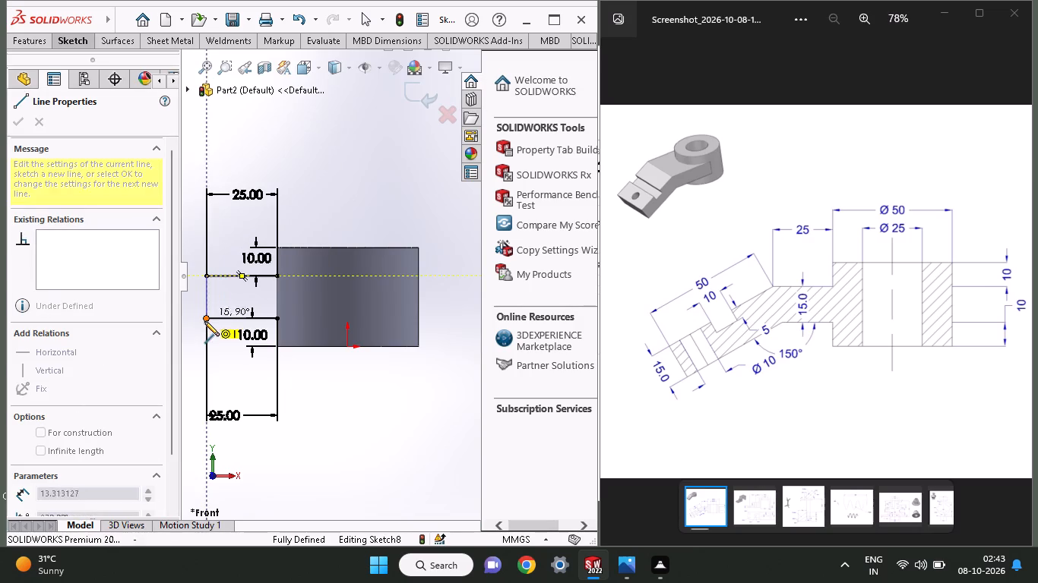
pyautogui.click(204, 321)
pyautogui.rightClick(267, 142)
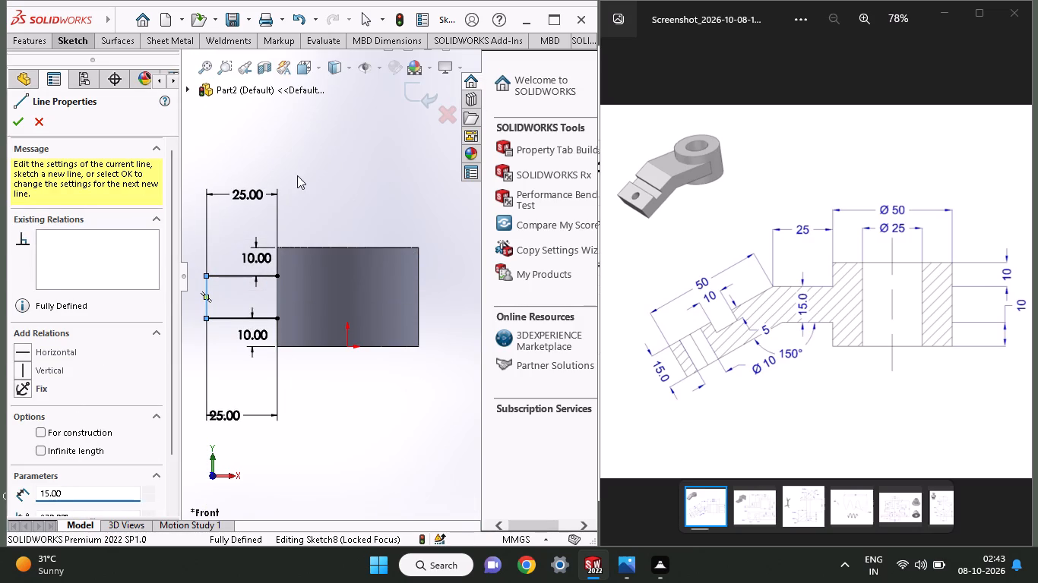
pyautogui.click(288, 154)
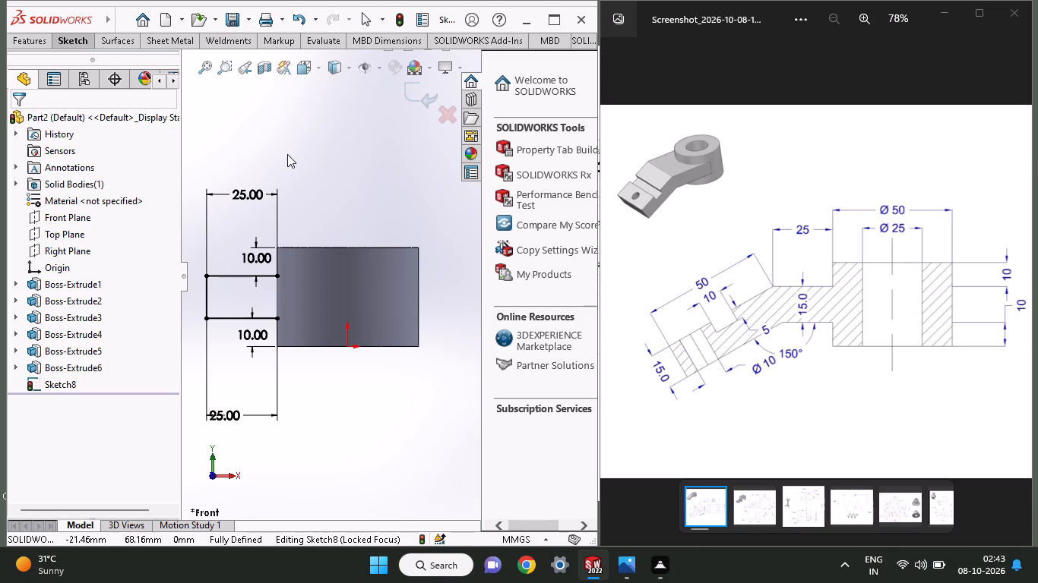
# Close the rectangular profile with a vertical line joining the two horizontal lines' inner ends at the cylinder's side.
pyautogui.click(59, 49)
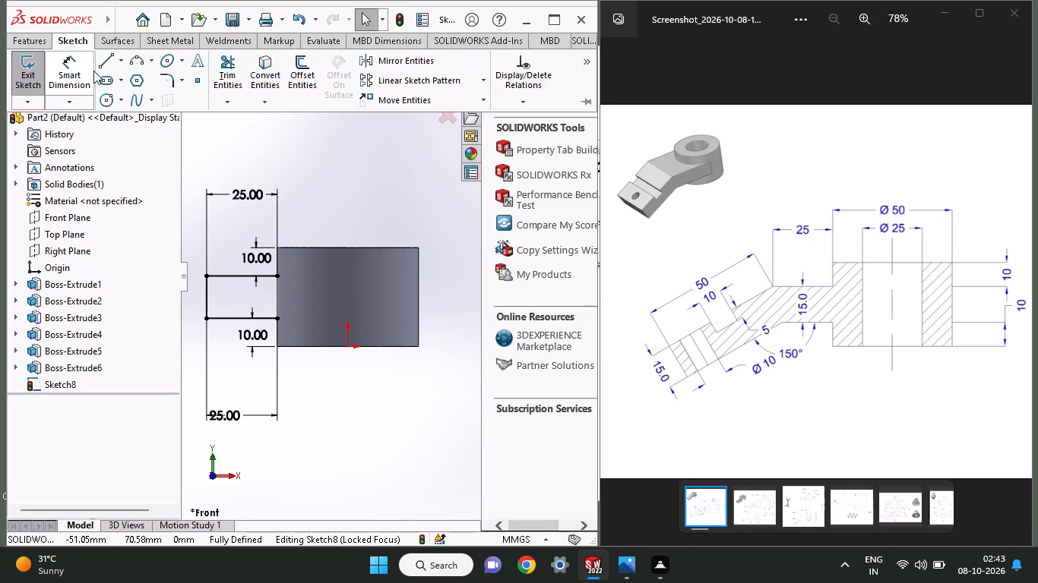
pyautogui.click(96, 66)
pyautogui.click(115, 60)
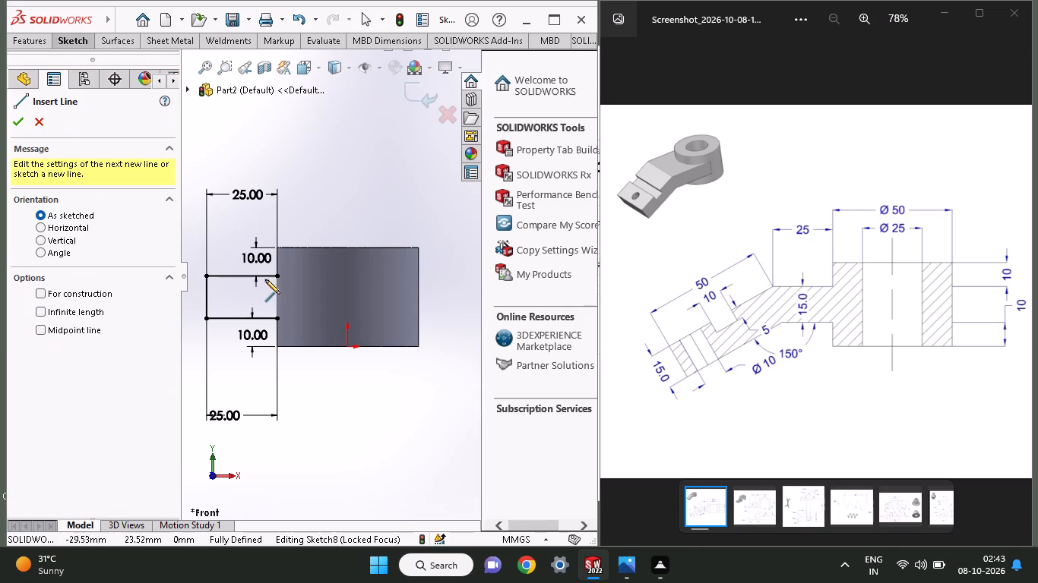
pyautogui.click(274, 276)
pyautogui.click(276, 320)
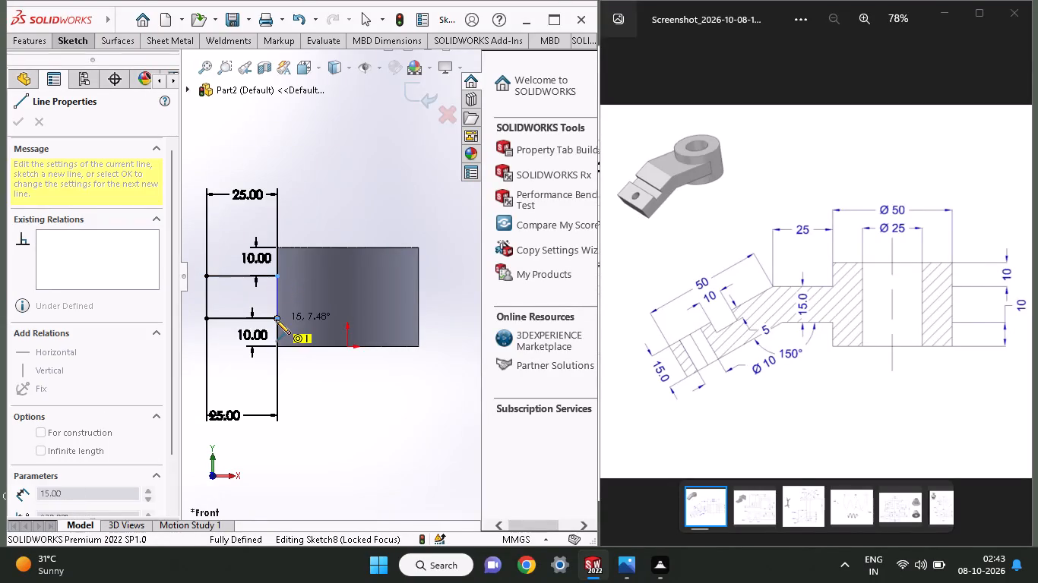
pyautogui.rightClick(302, 162)
pyautogui.click(317, 181)
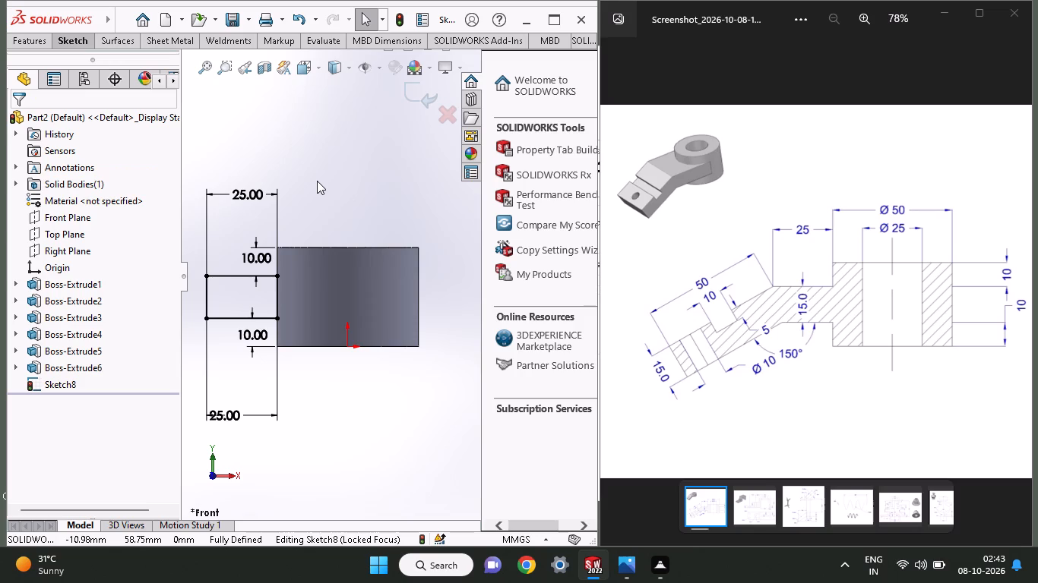
# Extrude the rectangular arm profile beside the cylinder 50 mm with a Mid Plane end condition and merged result.
pyautogui.click(12, 44)
pyautogui.click(17, 65)
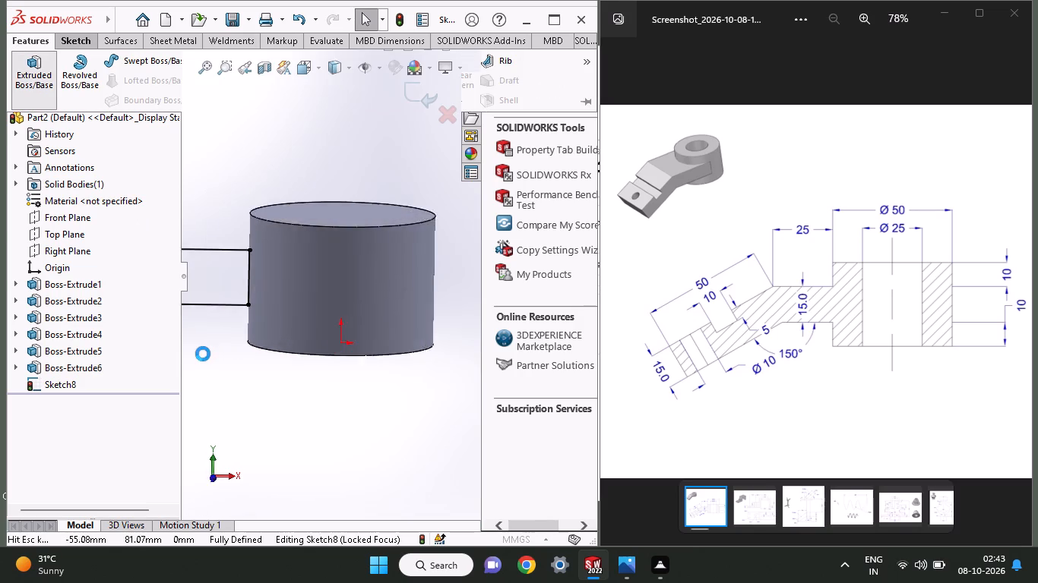
pyautogui.moveTo(194, 282); pyautogui.dragTo(231, 289, button='middle')
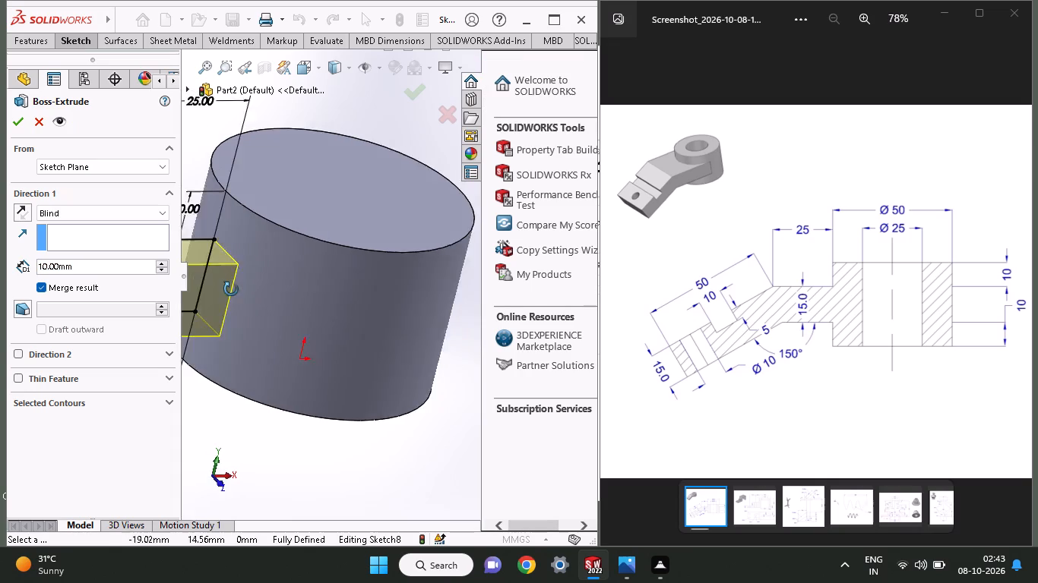
pyautogui.moveTo(231, 289); pyautogui.dragTo(214, 376, button='middle')
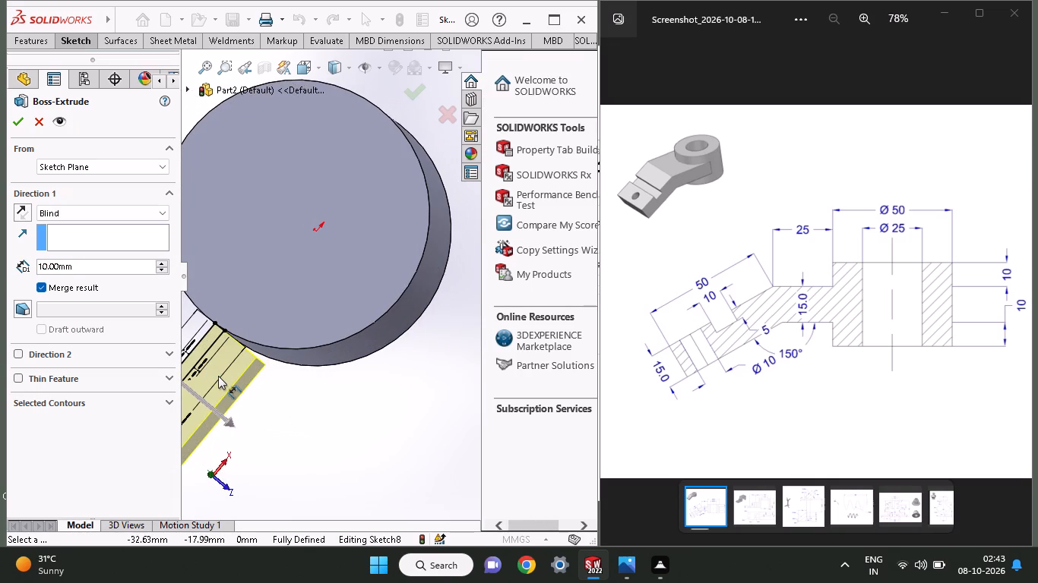
pyautogui.keyDown('ctrl'); pyautogui.scroll(2, 218, 376); pyautogui.keyUp('ctrl')
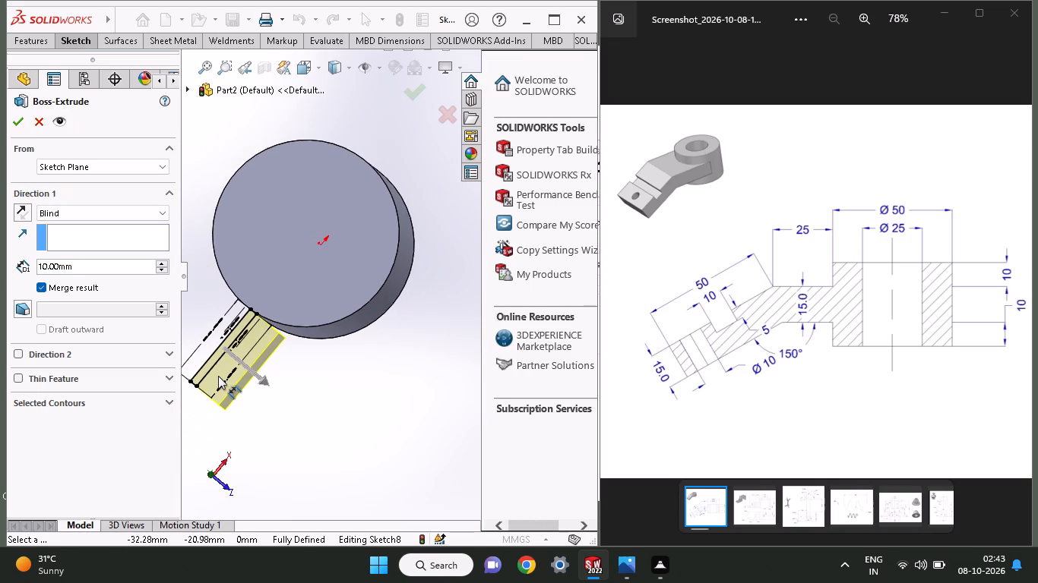
pyautogui.keyDown('ctrl'); pyautogui.scroll(1, 218, 376); pyautogui.keyUp('ctrl')
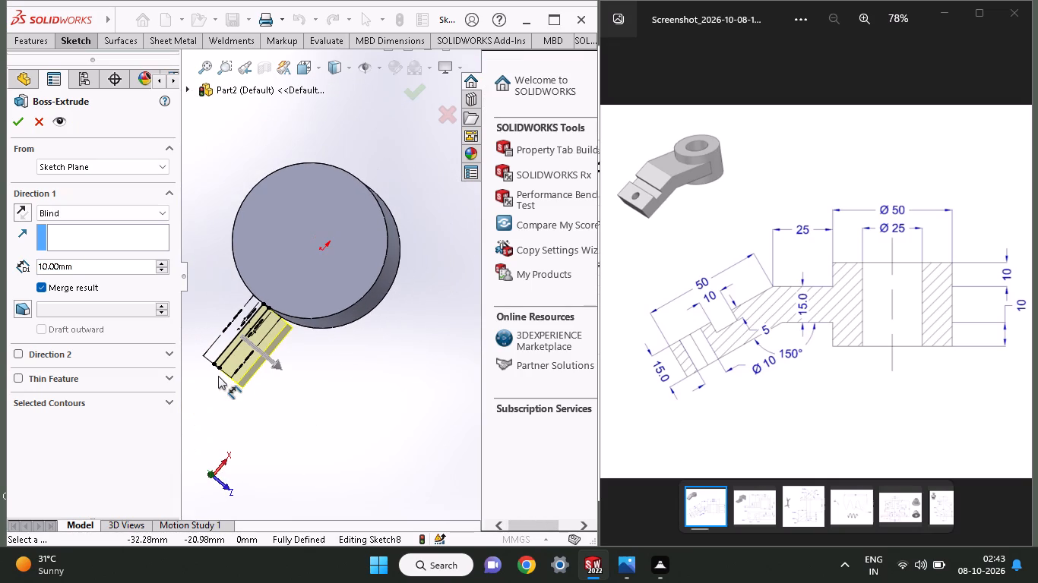
pyautogui.click(56, 209)
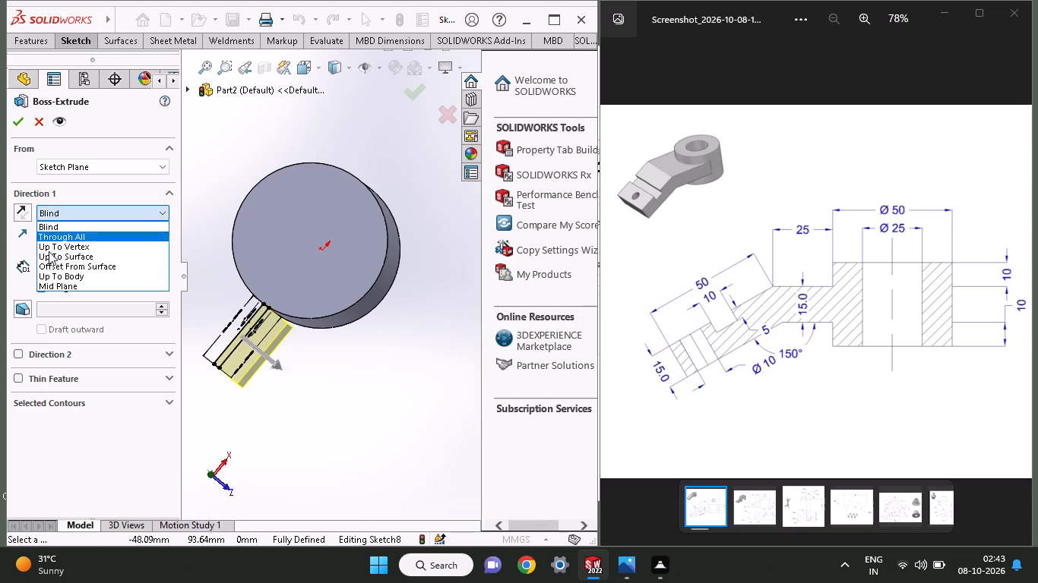
pyautogui.click(49, 285)
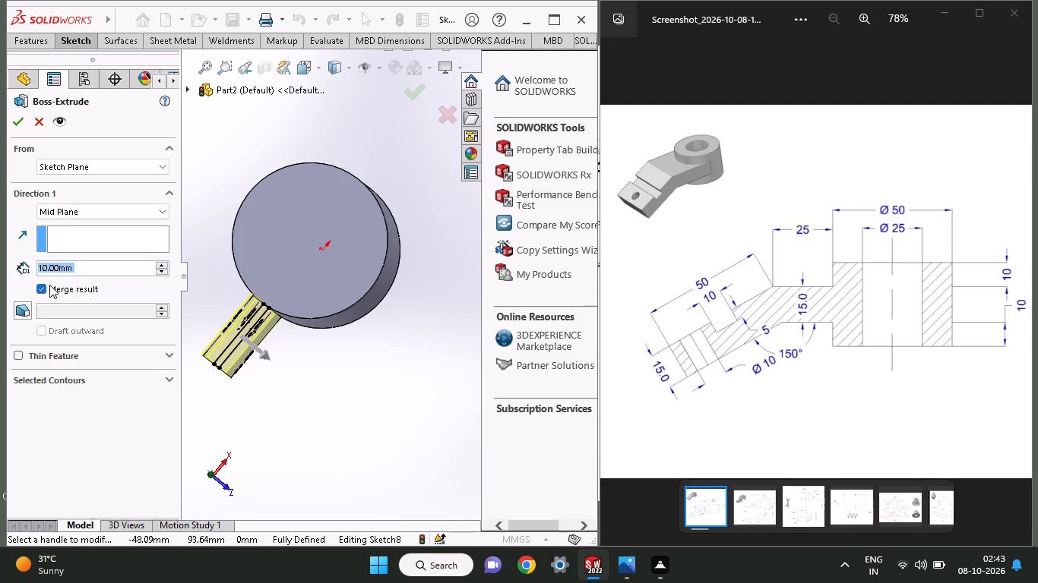
pyautogui.click(973, 298)
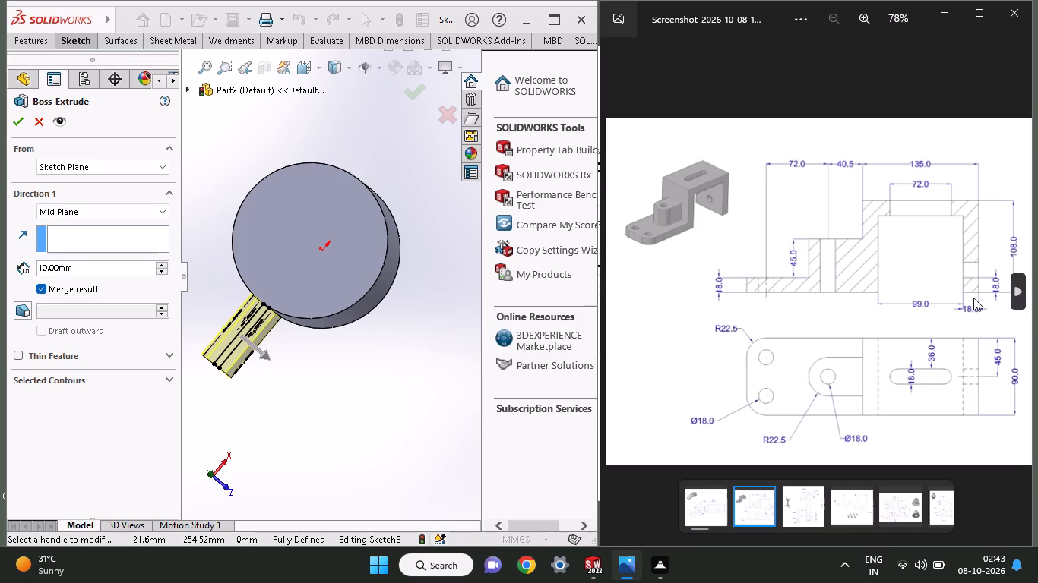
pyautogui.click(603, 288)
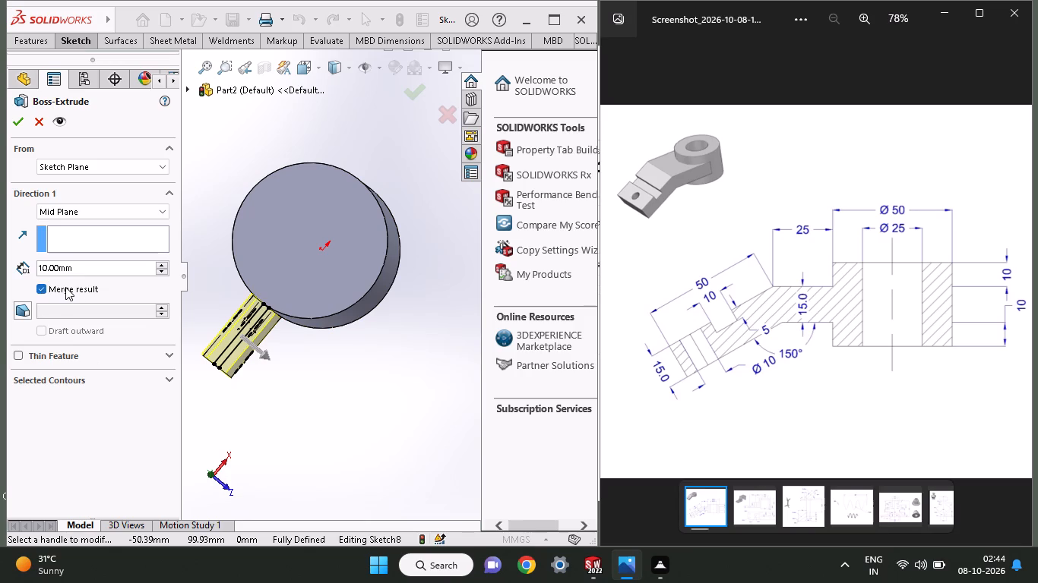
pyautogui.press('5')
pyautogui.moveTo(74, 266); pyautogui.dragTo(14, 270)
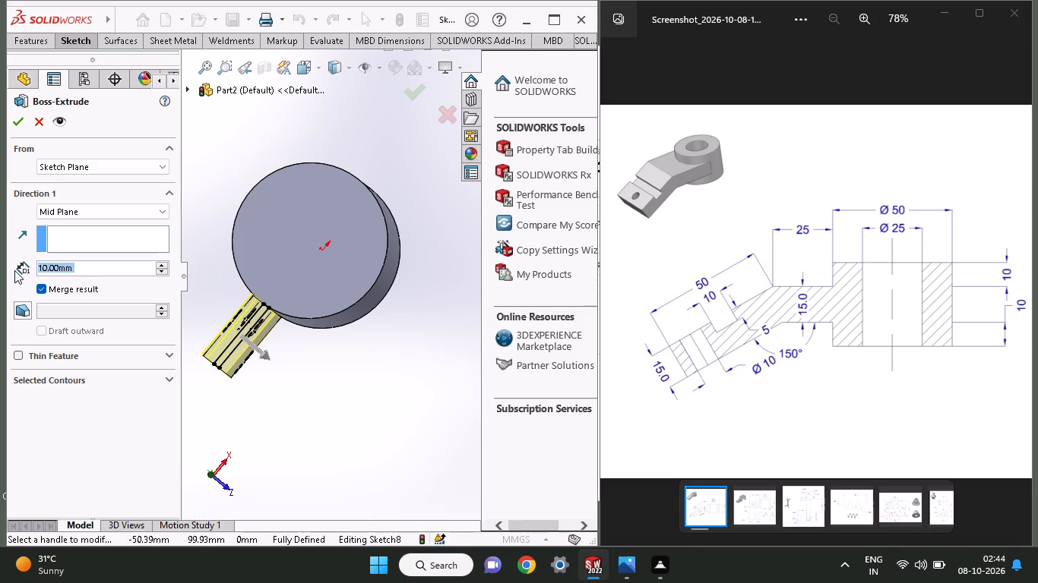
pyautogui.write('50')
pyautogui.press('Return')
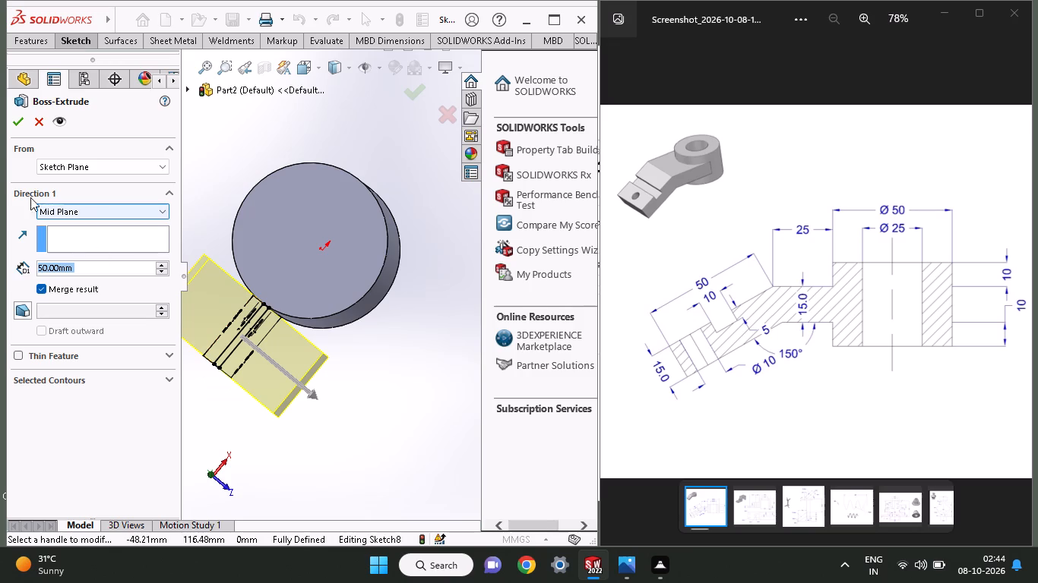
pyautogui.click(24, 130)
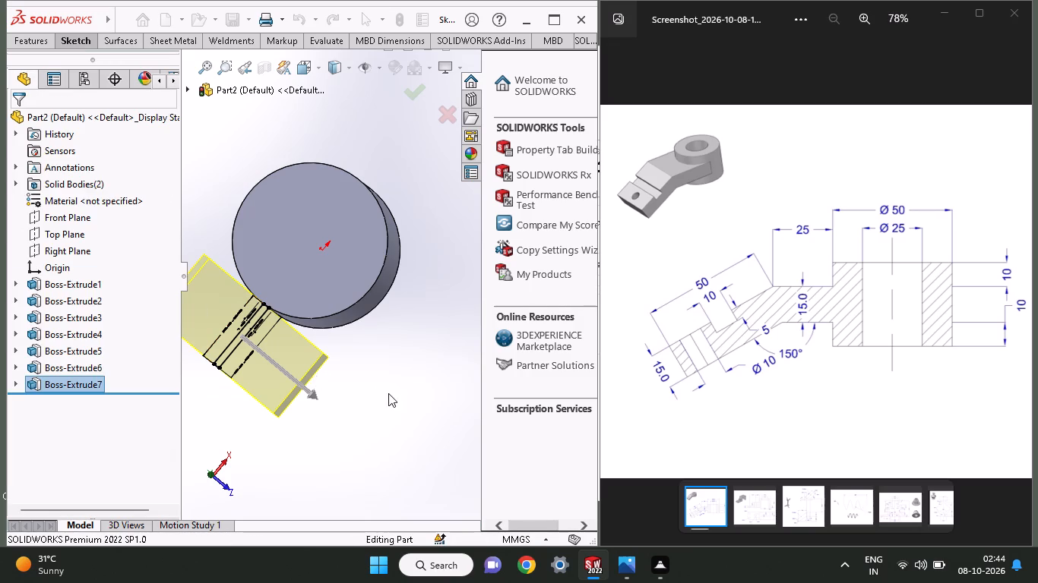
# Open a new sketch on the extruded arm block's flat end face that faces the cylinder.
pyautogui.moveTo(371, 381); pyautogui.dragTo(286, 428, button='middle')
pyautogui.scroll(1, 371, 381)
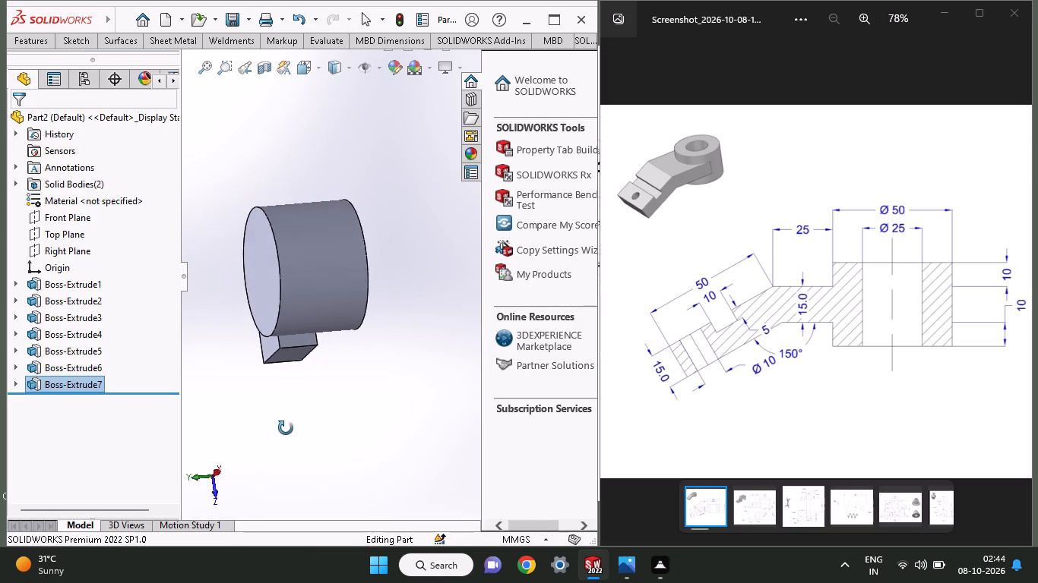
pyautogui.moveTo(286, 428); pyautogui.dragTo(334, 365, button='middle')
pyautogui.moveTo(324, 364); pyautogui.dragTo(302, 362, button='middle')
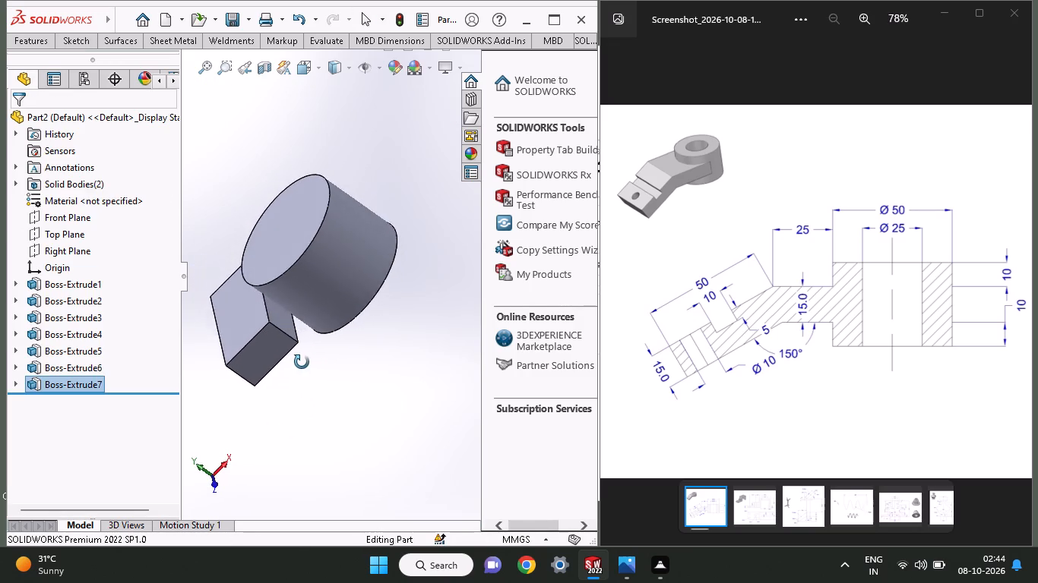
pyautogui.moveTo(302, 362); pyautogui.dragTo(275, 386, button='middle')
pyautogui.click(274, 332)
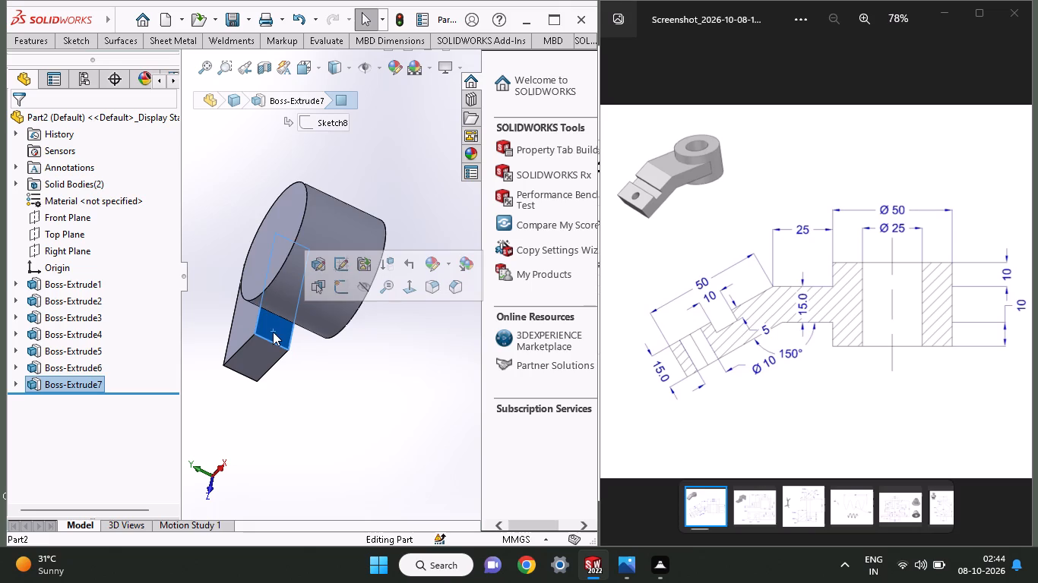
pyautogui.click(338, 284)
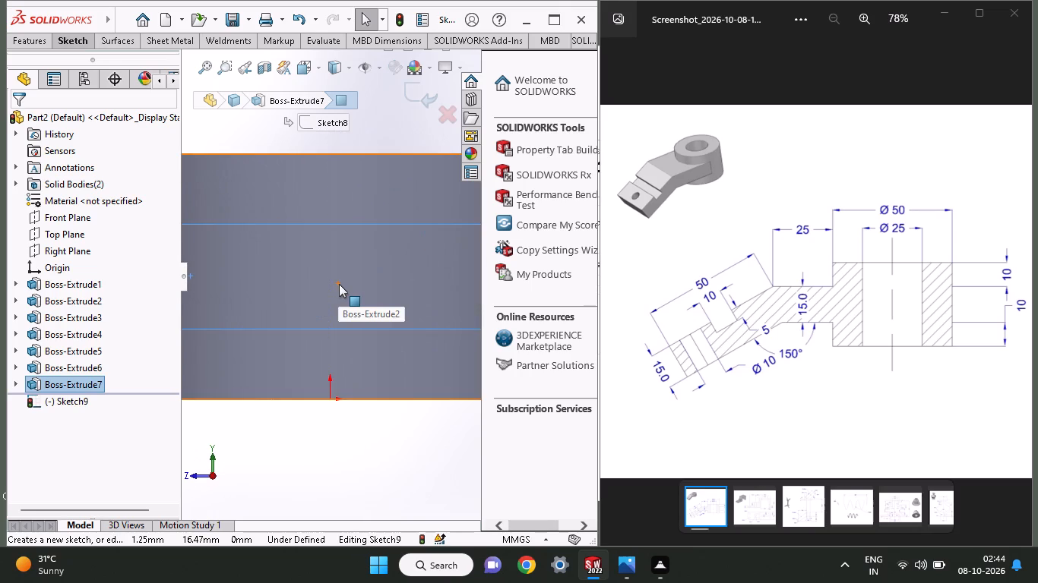
pyautogui.keyDown('ctrl'); pyautogui.scroll(2, 339, 284); pyautogui.keyUp('ctrl')
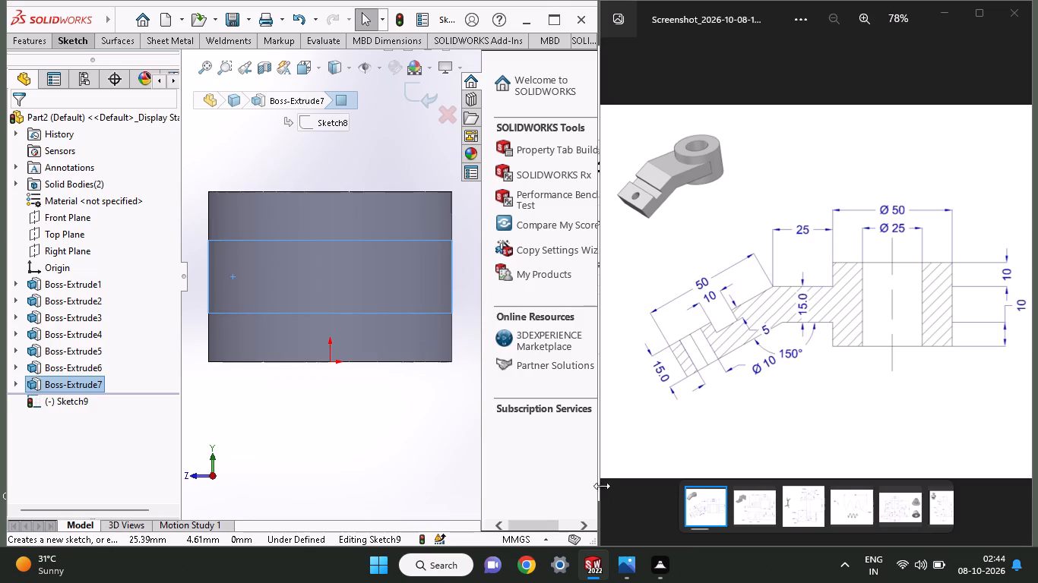
# Draw a corner rectangle over the arm block's hub-side face, from one corner of the face to the diagonally opposite corner.
pyautogui.click(72, 41)
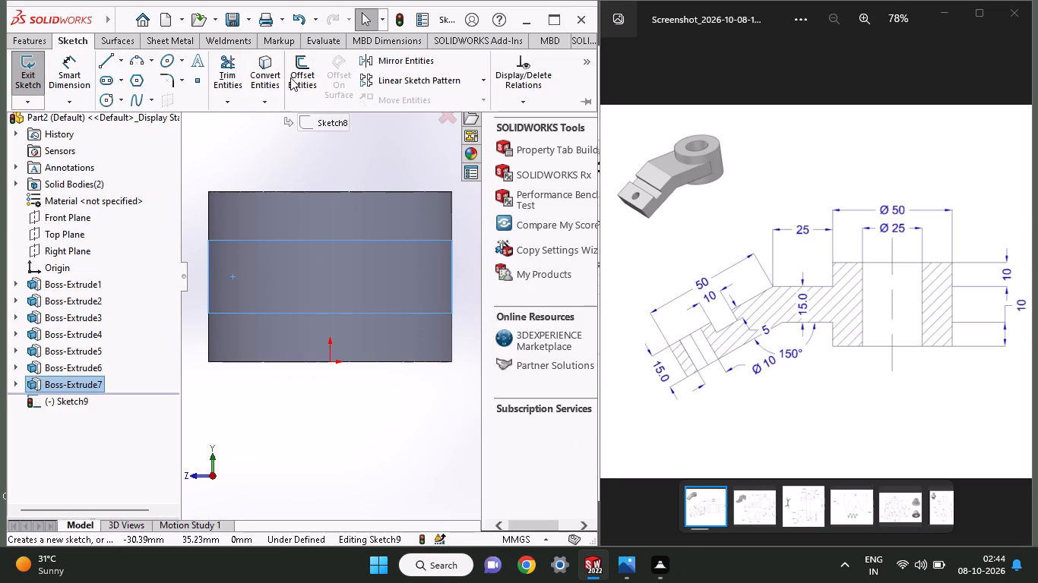
pyautogui.click(18, 47)
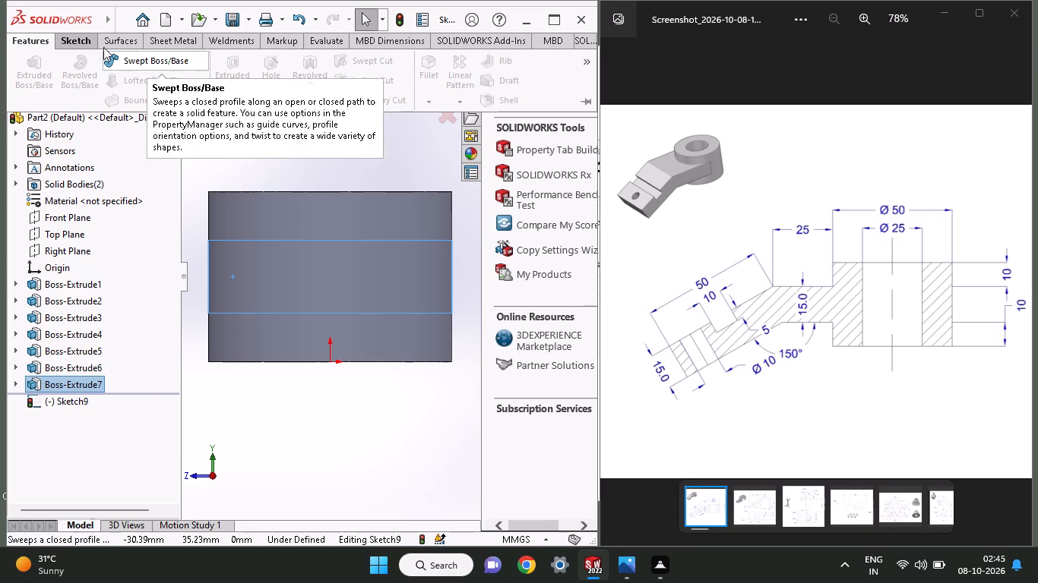
pyautogui.click(78, 45)
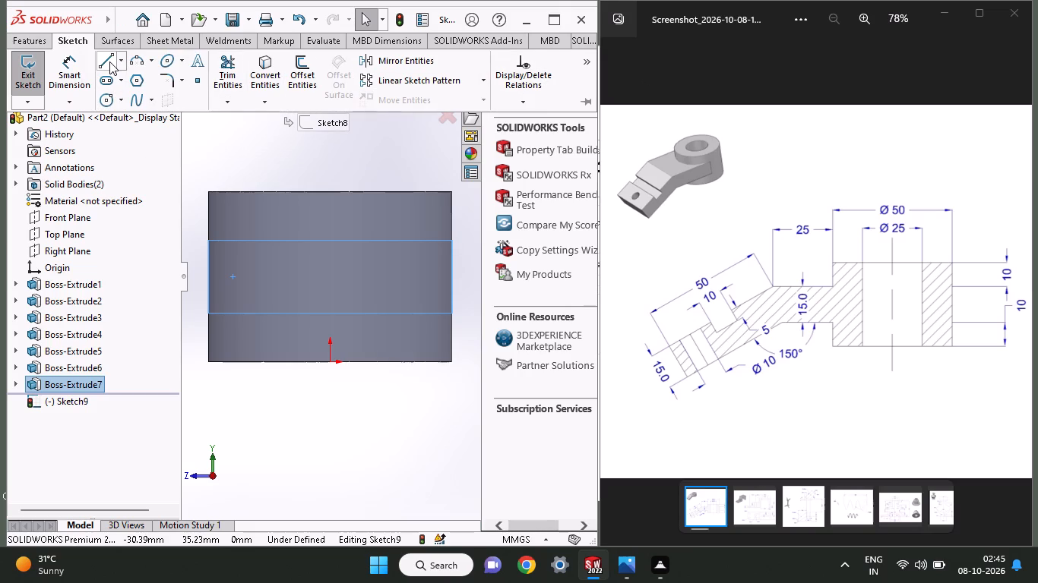
pyautogui.click(590, 66)
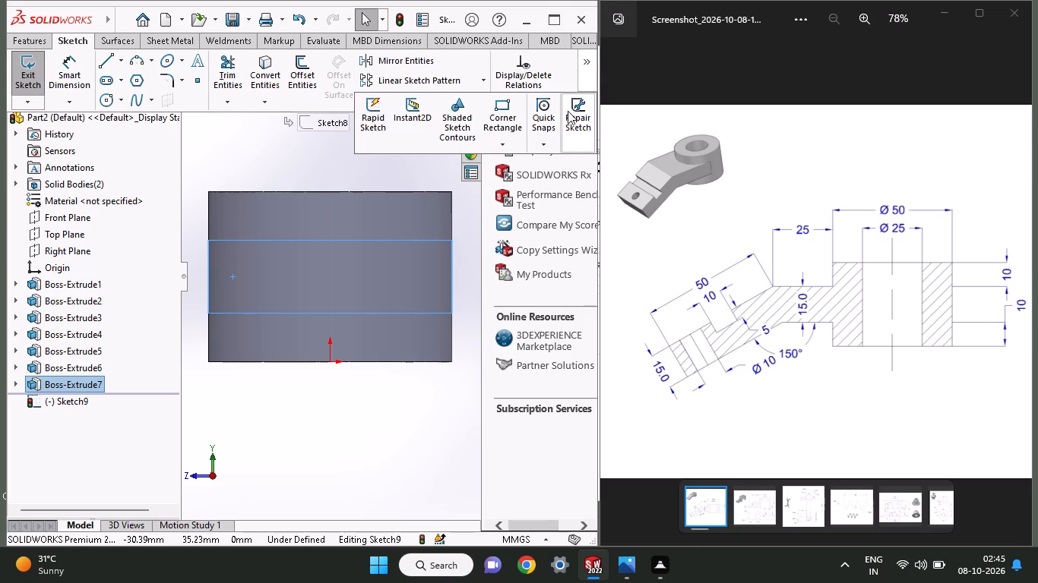
pyautogui.click(510, 117)
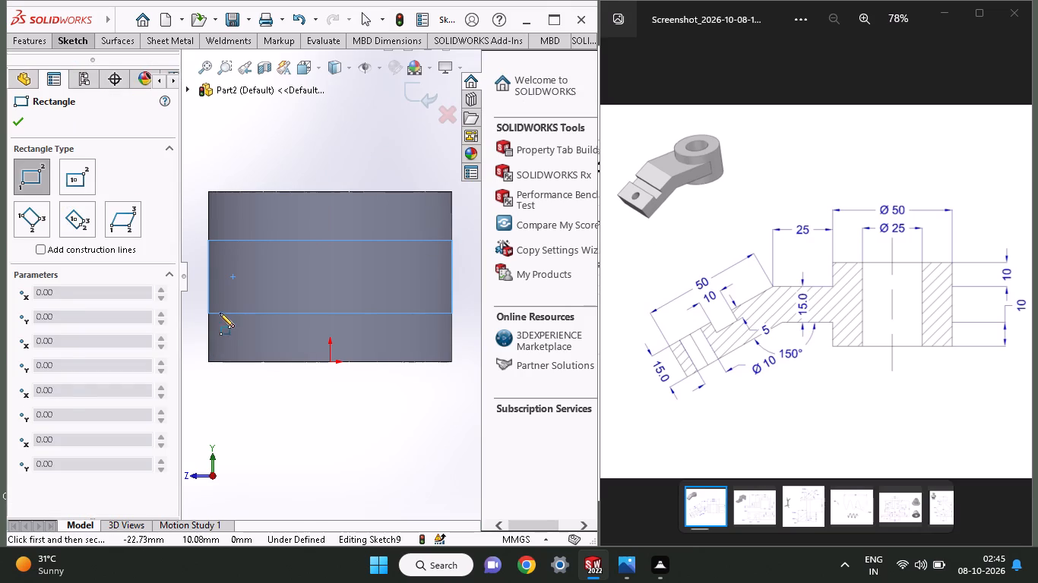
pyautogui.click(209, 312)
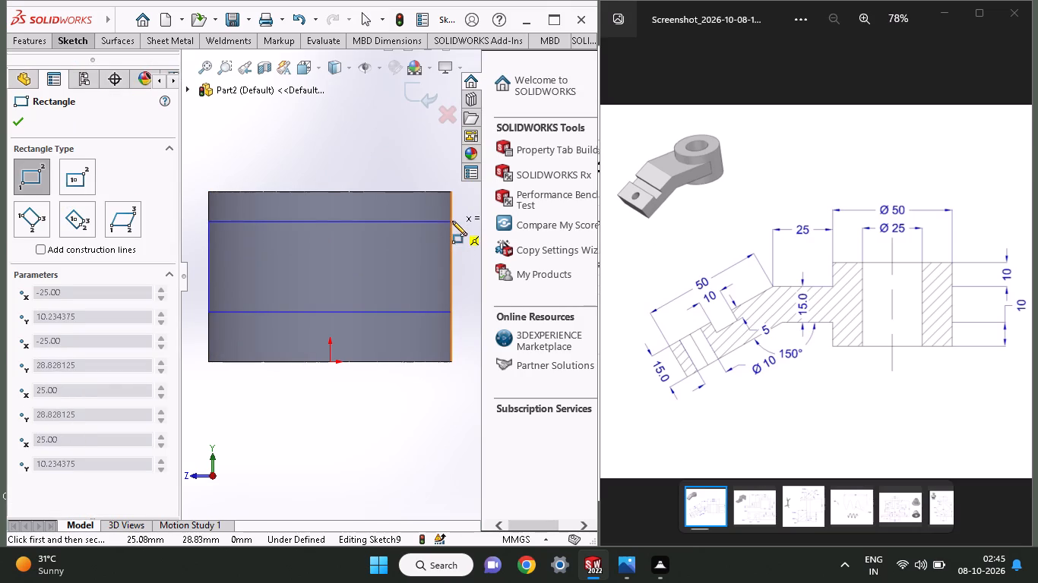
pyautogui.moveTo(452, 241); pyautogui.dragTo(473, 244, button='middle')
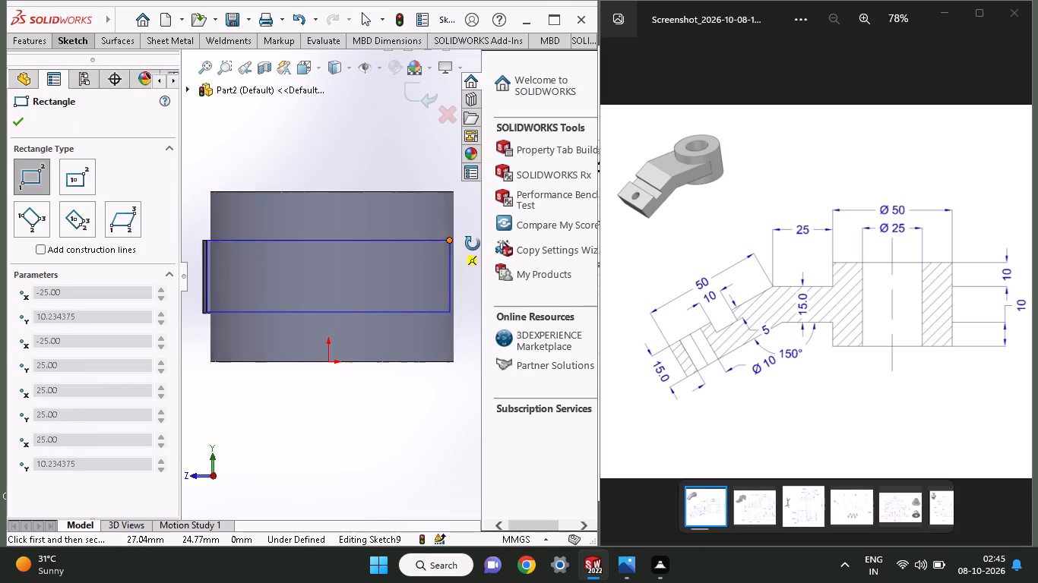
pyautogui.moveTo(473, 244); pyautogui.dragTo(544, 253, button='middle')
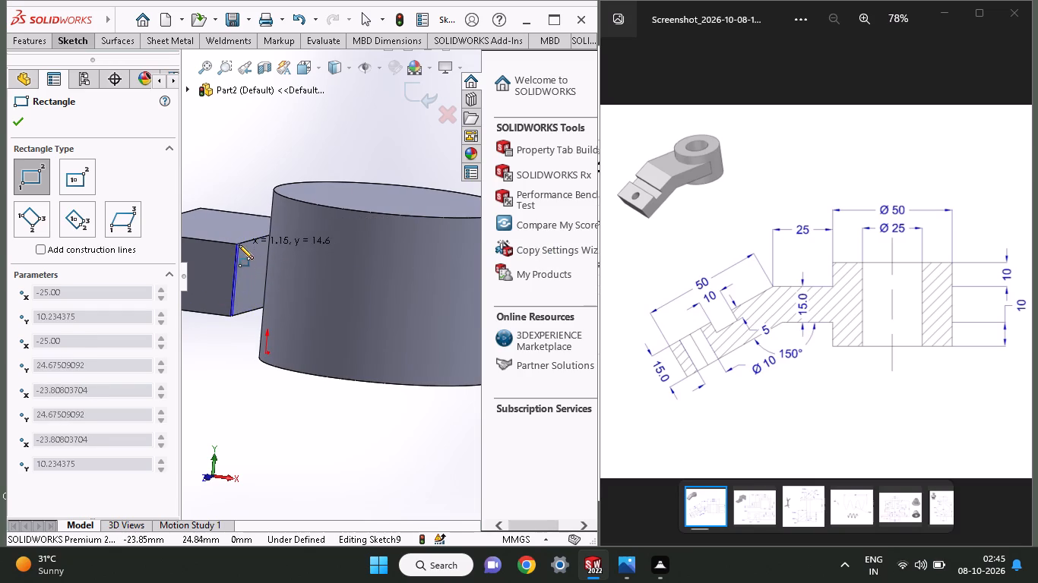
pyautogui.moveTo(313, 226); pyautogui.dragTo(272, 311, button='middle')
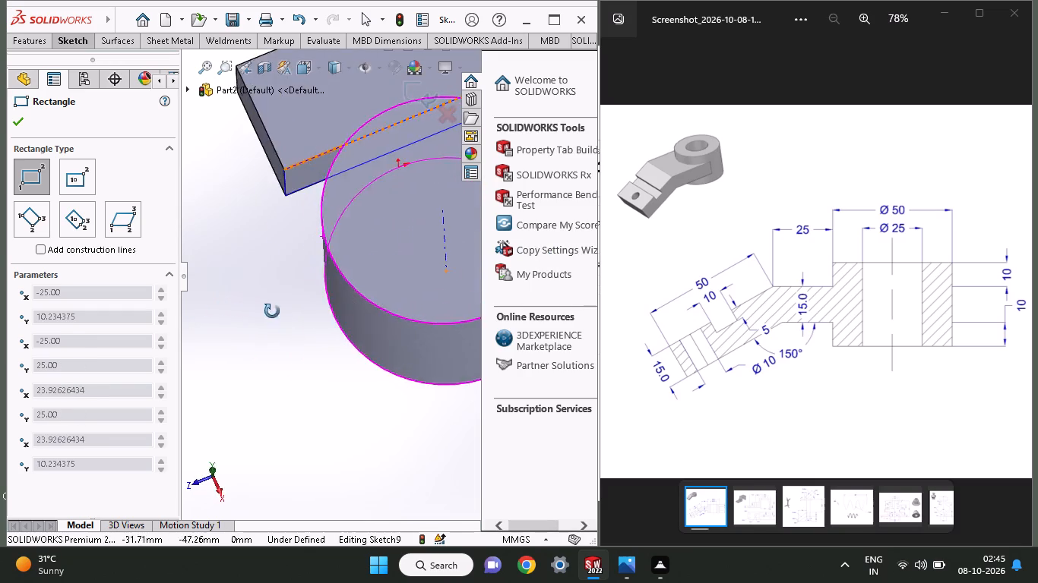
pyautogui.moveTo(272, 311); pyautogui.dragTo(254, 540, button='middle')
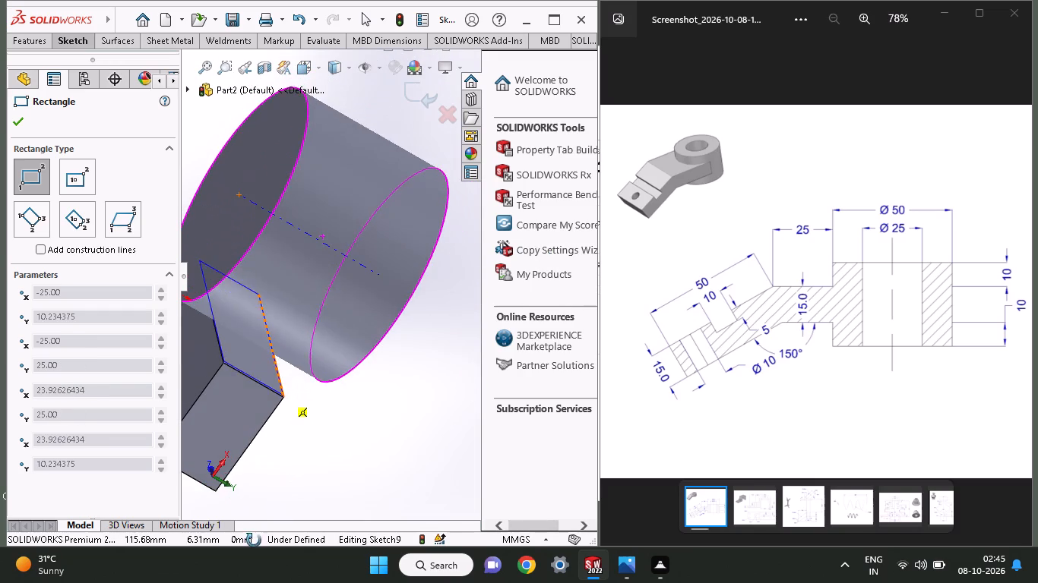
pyautogui.click(284, 403)
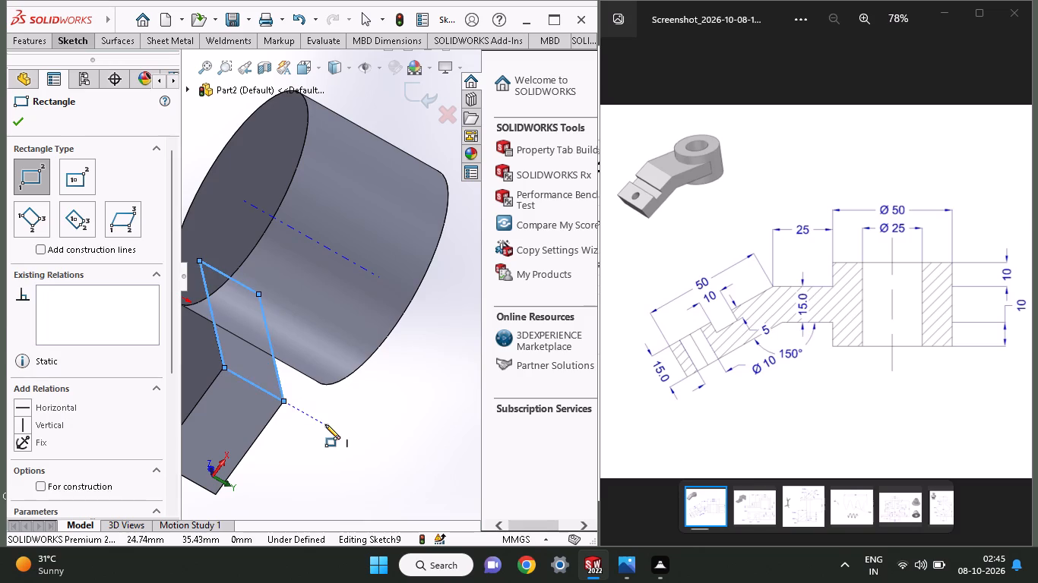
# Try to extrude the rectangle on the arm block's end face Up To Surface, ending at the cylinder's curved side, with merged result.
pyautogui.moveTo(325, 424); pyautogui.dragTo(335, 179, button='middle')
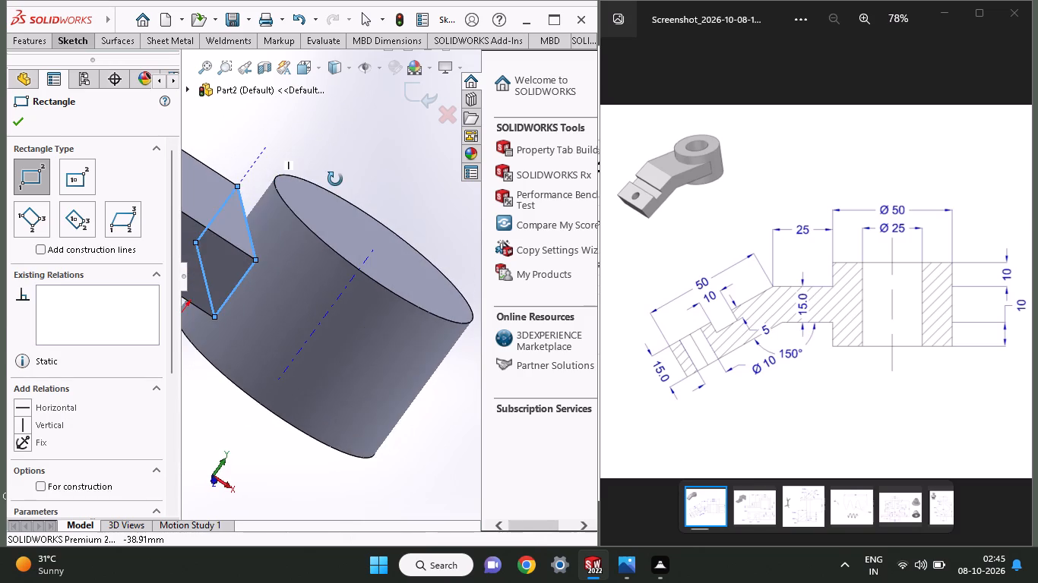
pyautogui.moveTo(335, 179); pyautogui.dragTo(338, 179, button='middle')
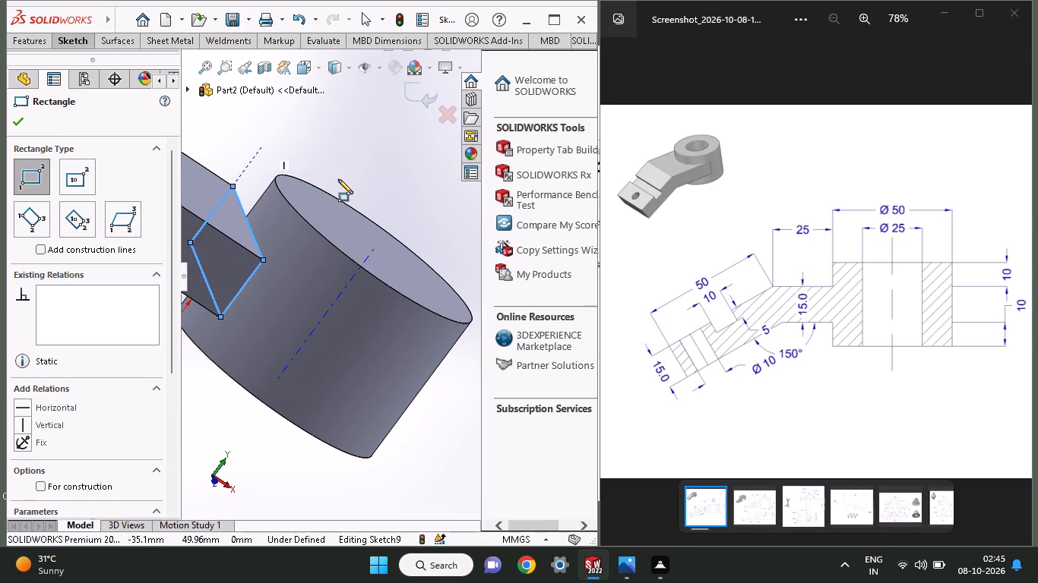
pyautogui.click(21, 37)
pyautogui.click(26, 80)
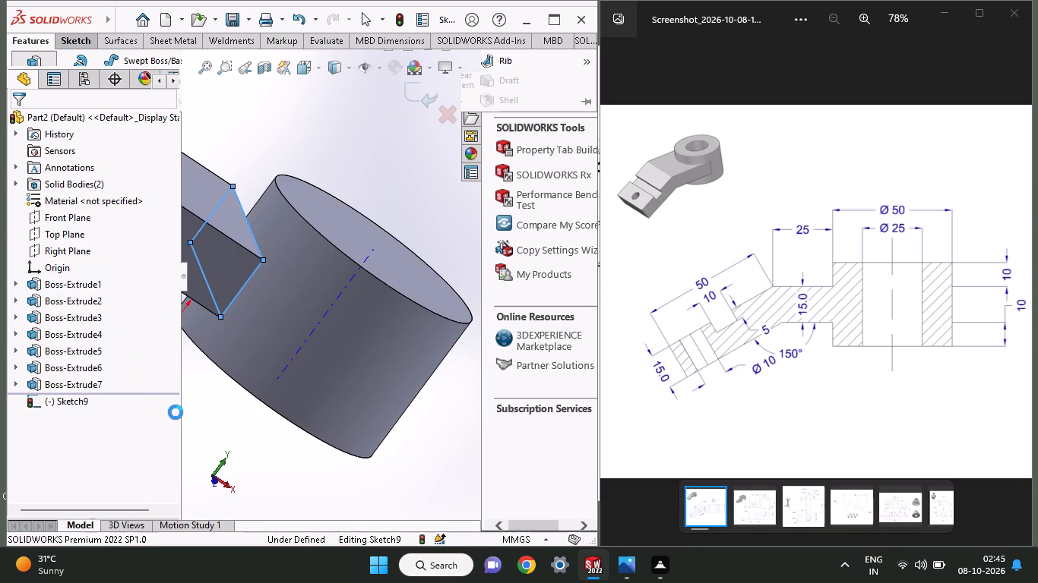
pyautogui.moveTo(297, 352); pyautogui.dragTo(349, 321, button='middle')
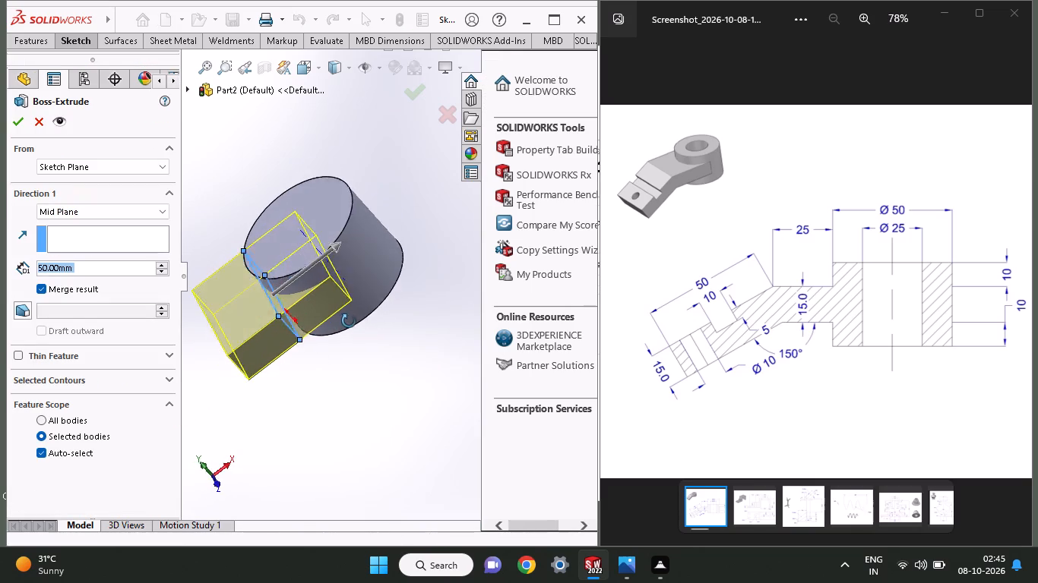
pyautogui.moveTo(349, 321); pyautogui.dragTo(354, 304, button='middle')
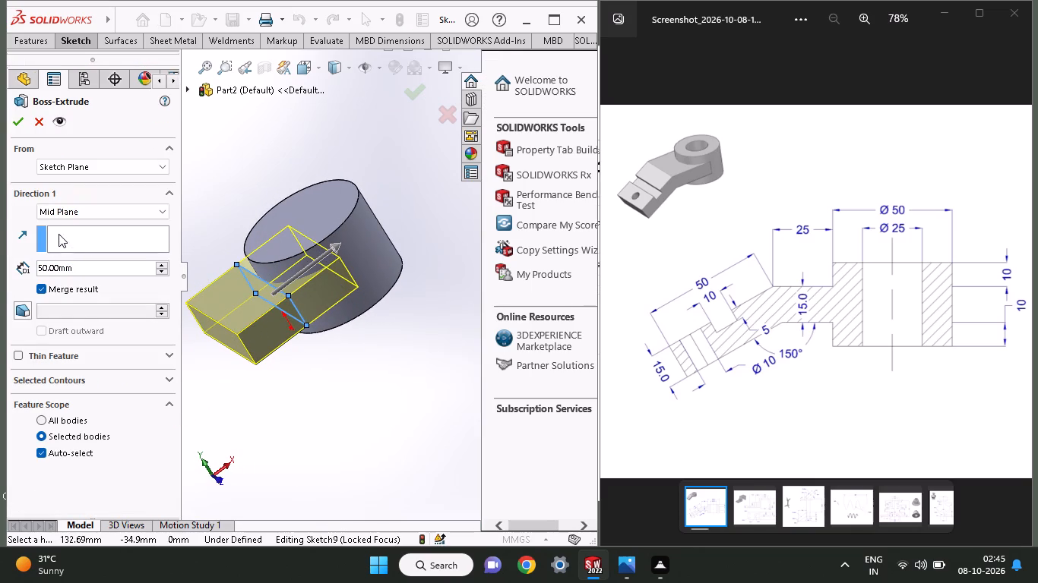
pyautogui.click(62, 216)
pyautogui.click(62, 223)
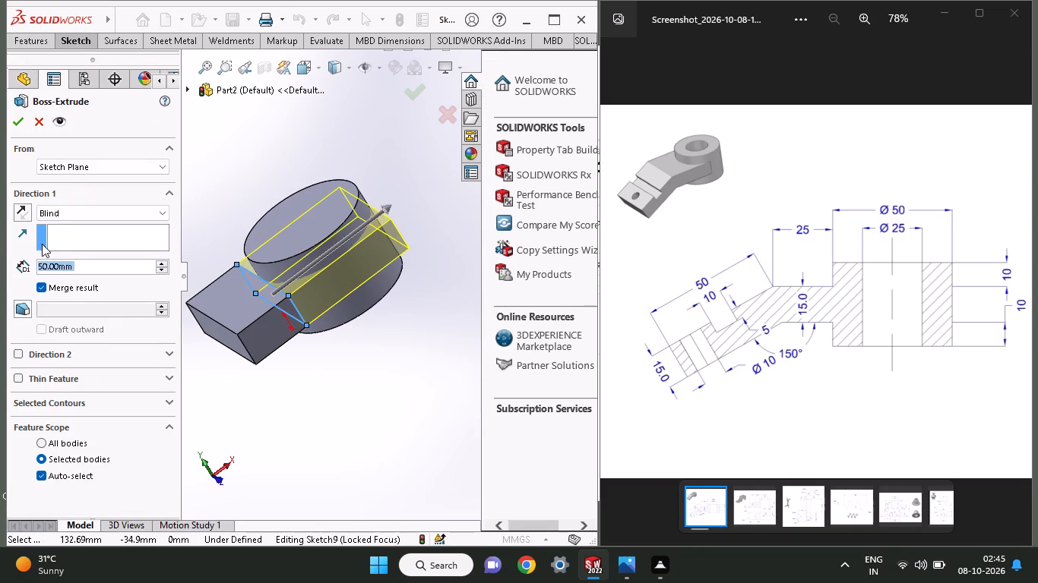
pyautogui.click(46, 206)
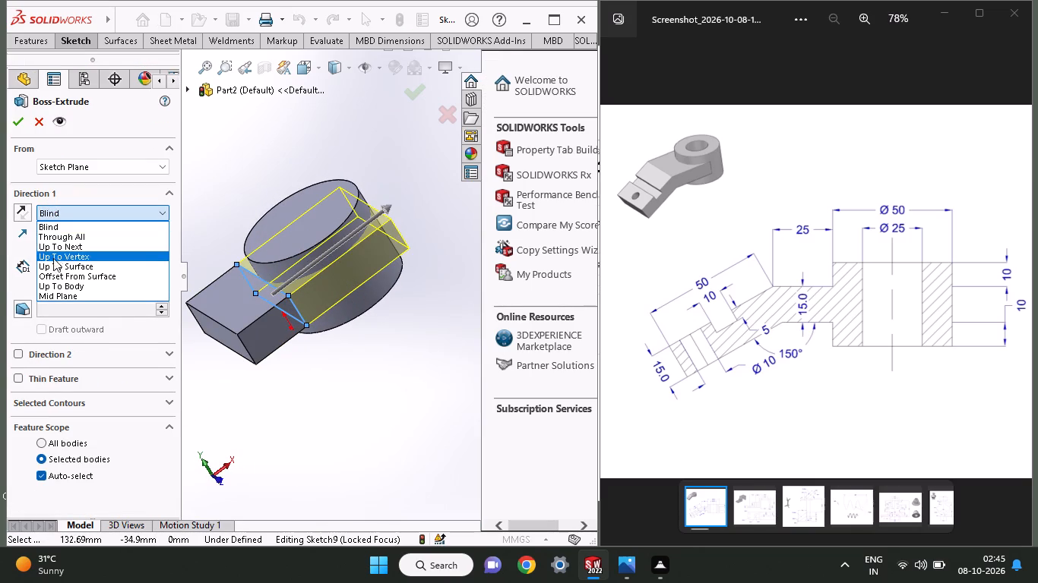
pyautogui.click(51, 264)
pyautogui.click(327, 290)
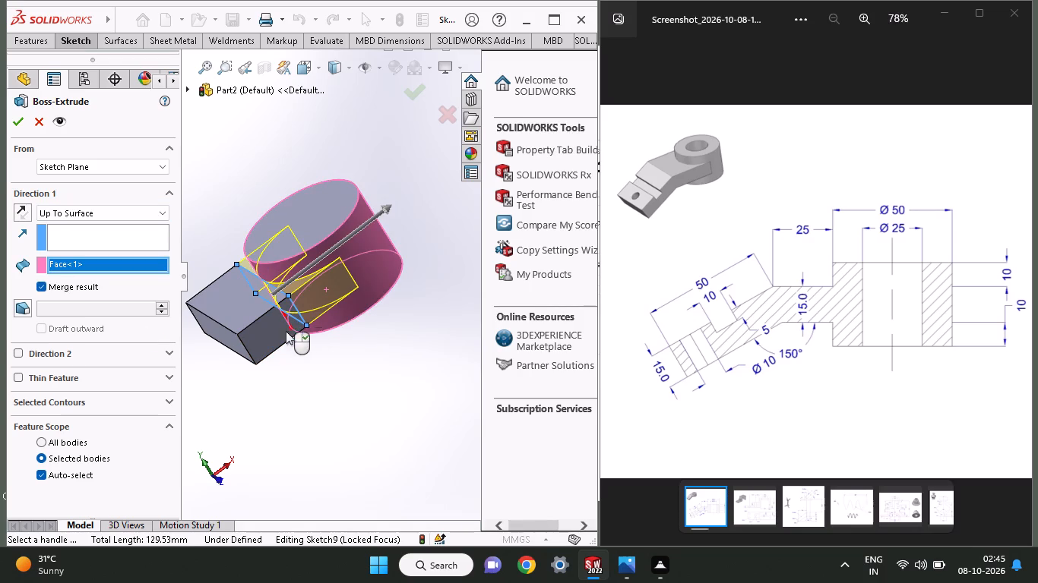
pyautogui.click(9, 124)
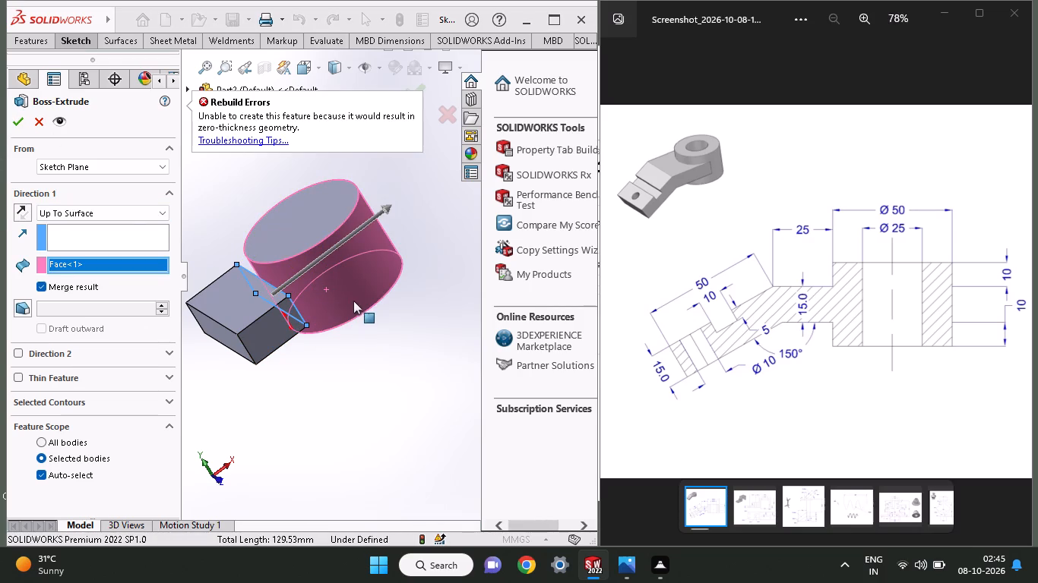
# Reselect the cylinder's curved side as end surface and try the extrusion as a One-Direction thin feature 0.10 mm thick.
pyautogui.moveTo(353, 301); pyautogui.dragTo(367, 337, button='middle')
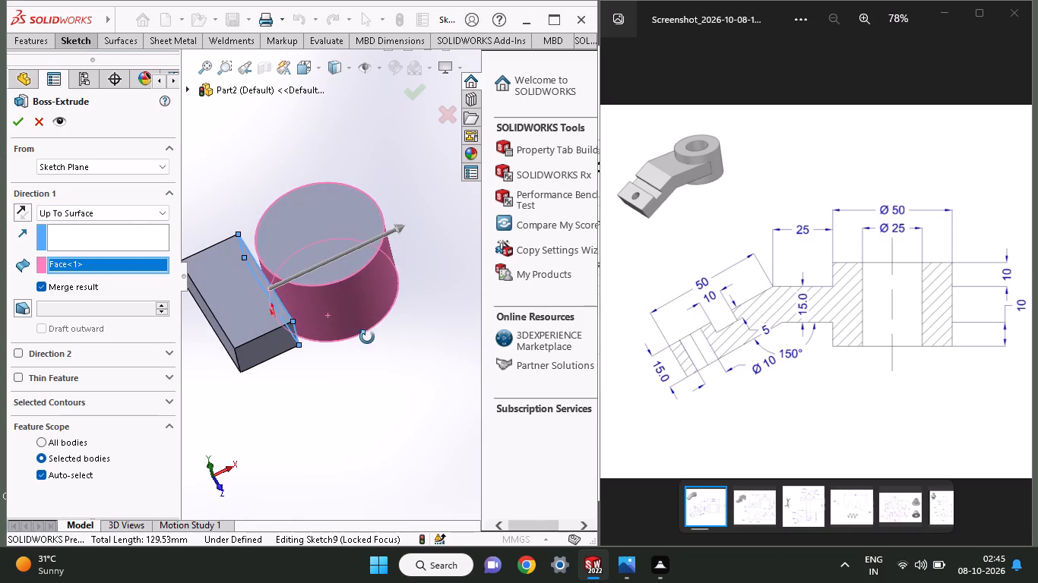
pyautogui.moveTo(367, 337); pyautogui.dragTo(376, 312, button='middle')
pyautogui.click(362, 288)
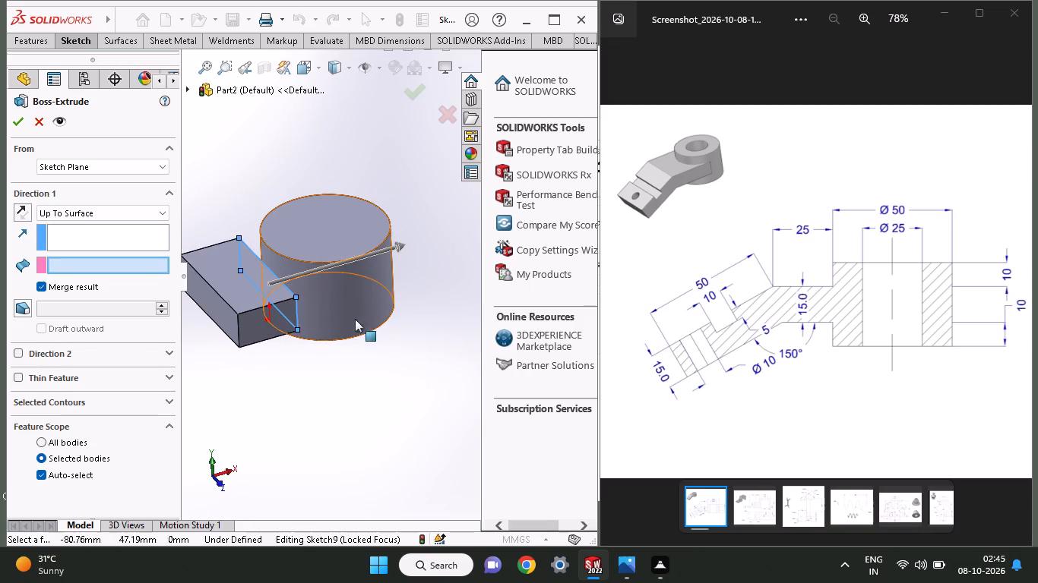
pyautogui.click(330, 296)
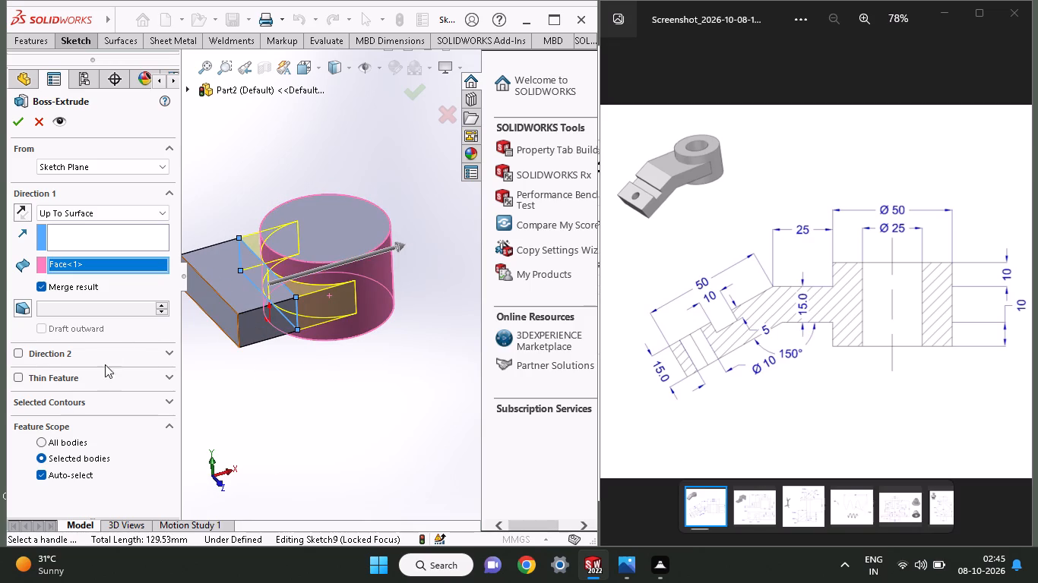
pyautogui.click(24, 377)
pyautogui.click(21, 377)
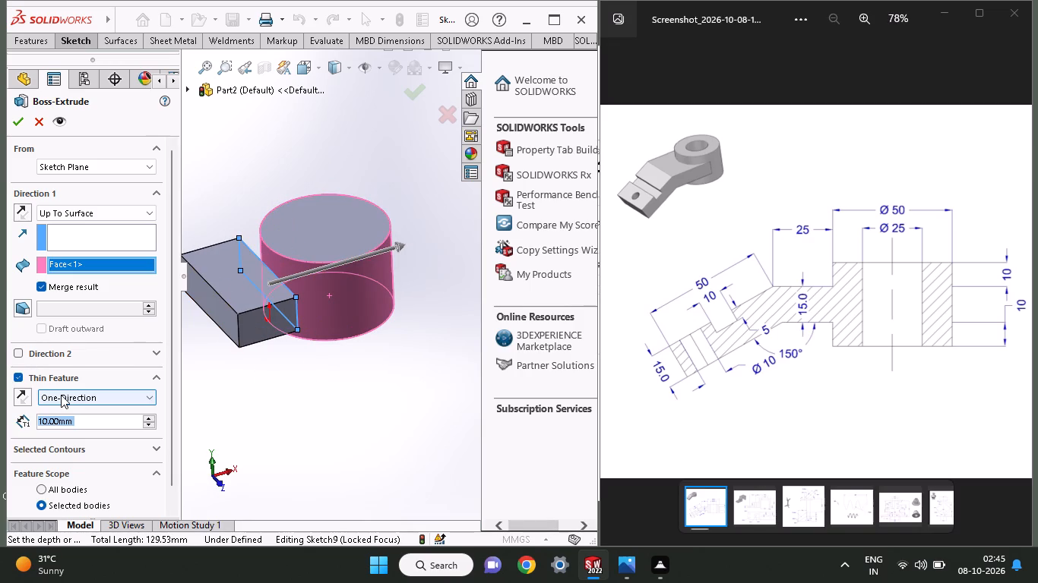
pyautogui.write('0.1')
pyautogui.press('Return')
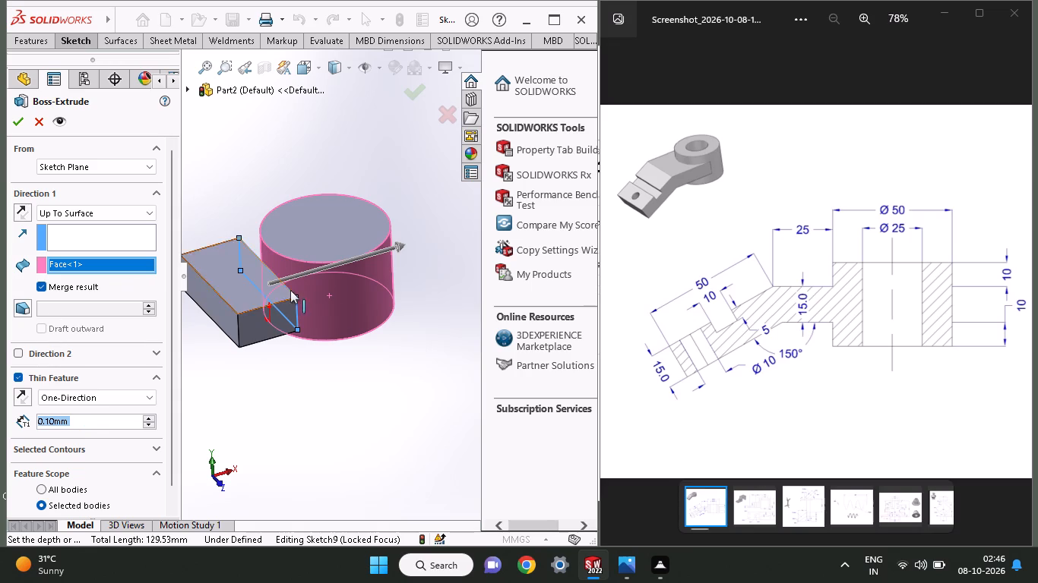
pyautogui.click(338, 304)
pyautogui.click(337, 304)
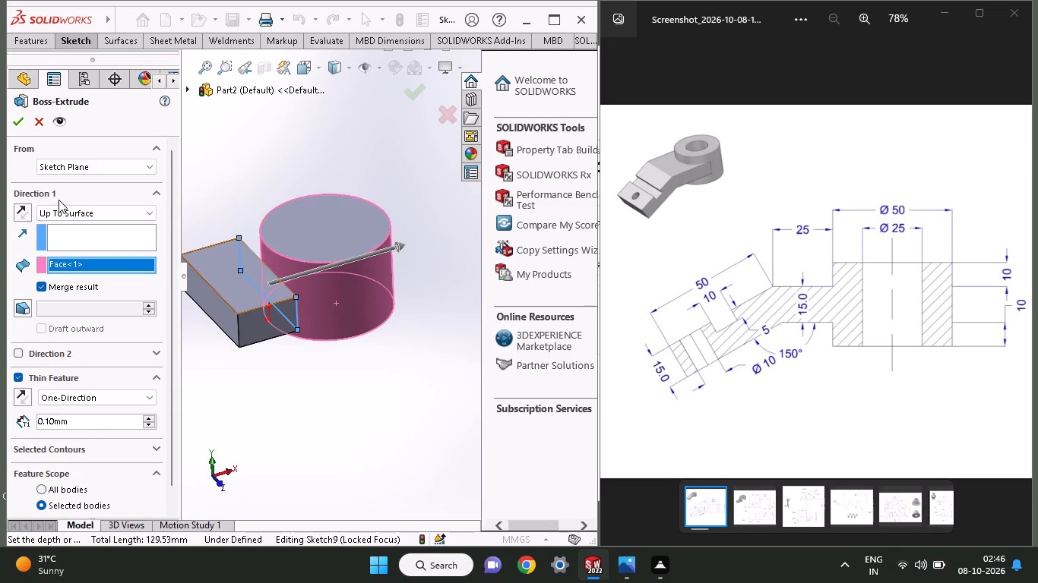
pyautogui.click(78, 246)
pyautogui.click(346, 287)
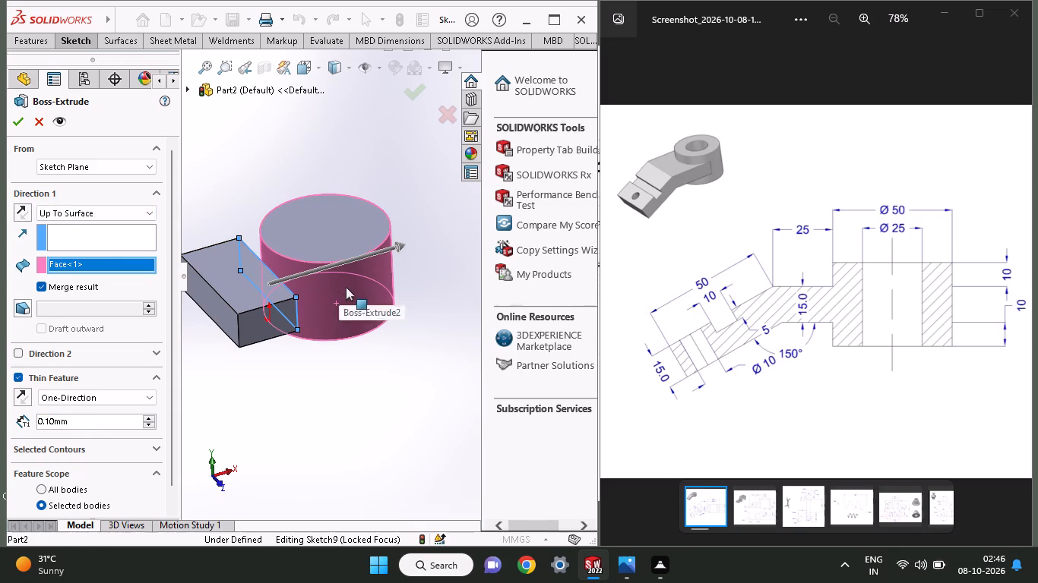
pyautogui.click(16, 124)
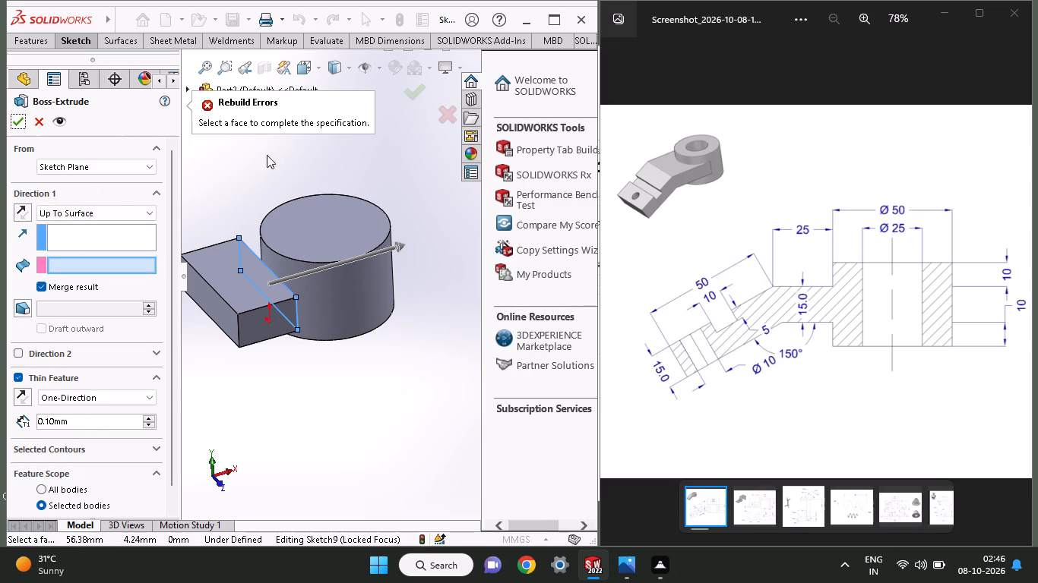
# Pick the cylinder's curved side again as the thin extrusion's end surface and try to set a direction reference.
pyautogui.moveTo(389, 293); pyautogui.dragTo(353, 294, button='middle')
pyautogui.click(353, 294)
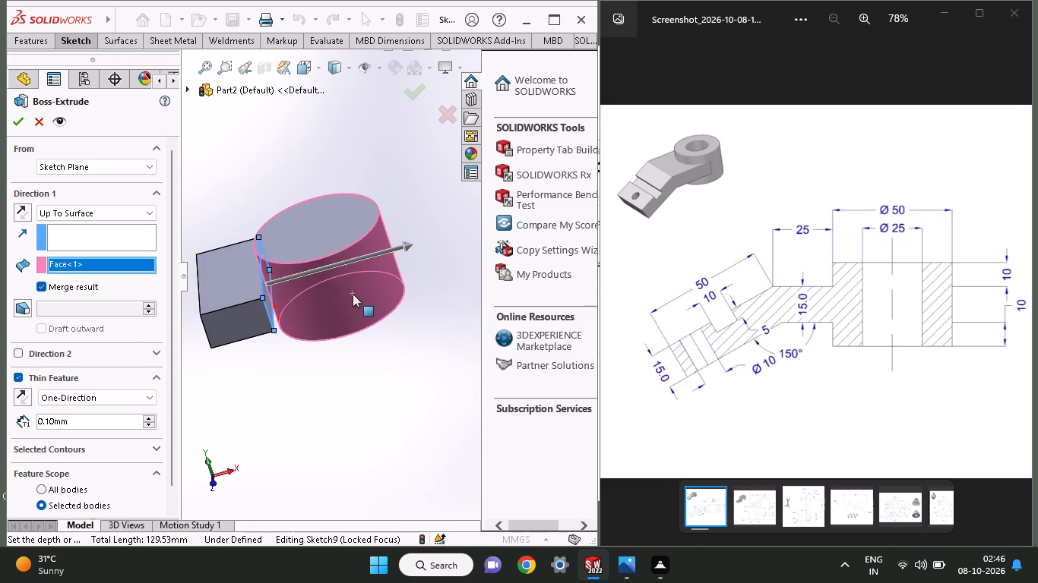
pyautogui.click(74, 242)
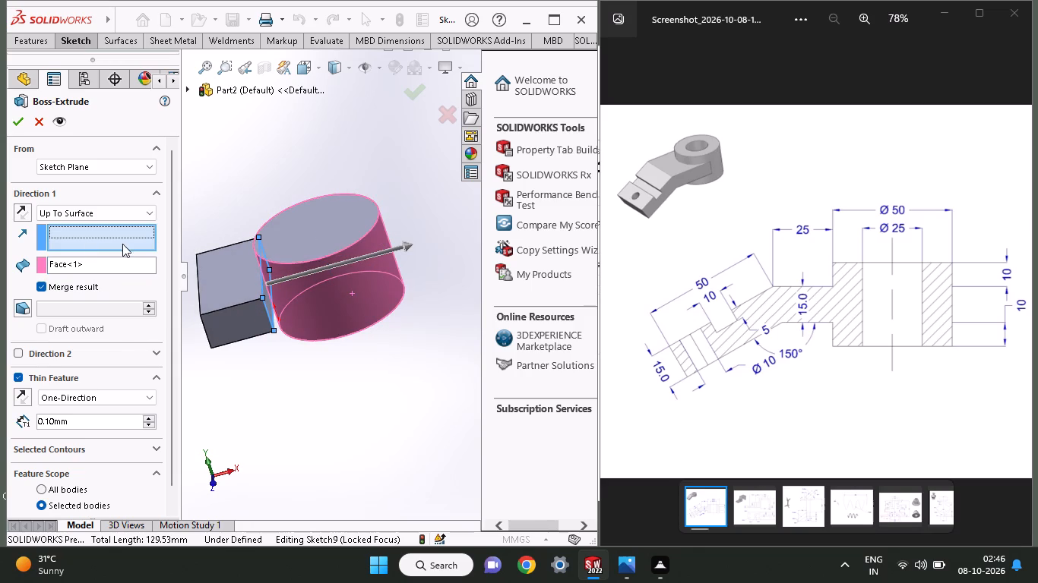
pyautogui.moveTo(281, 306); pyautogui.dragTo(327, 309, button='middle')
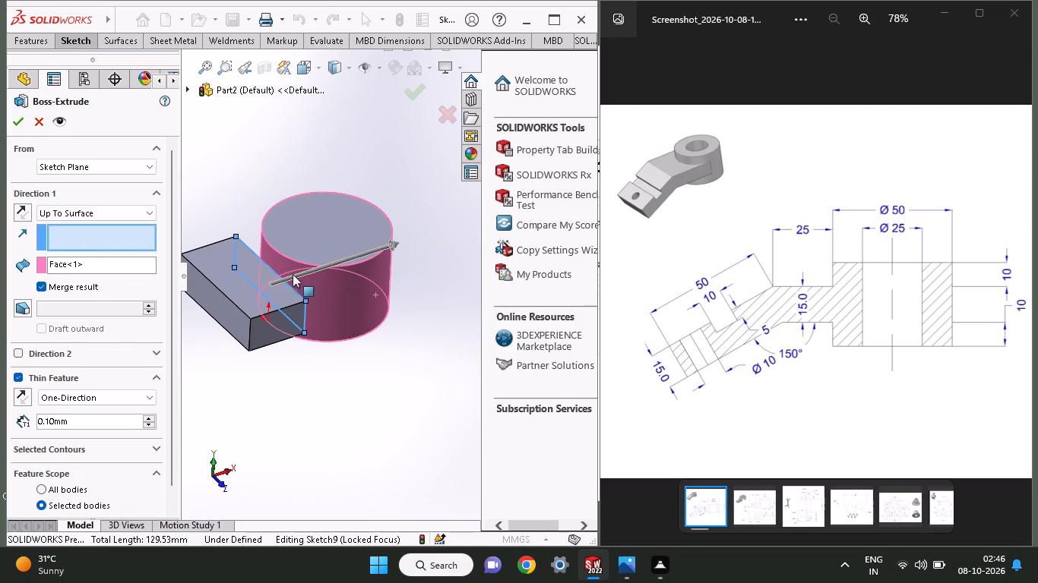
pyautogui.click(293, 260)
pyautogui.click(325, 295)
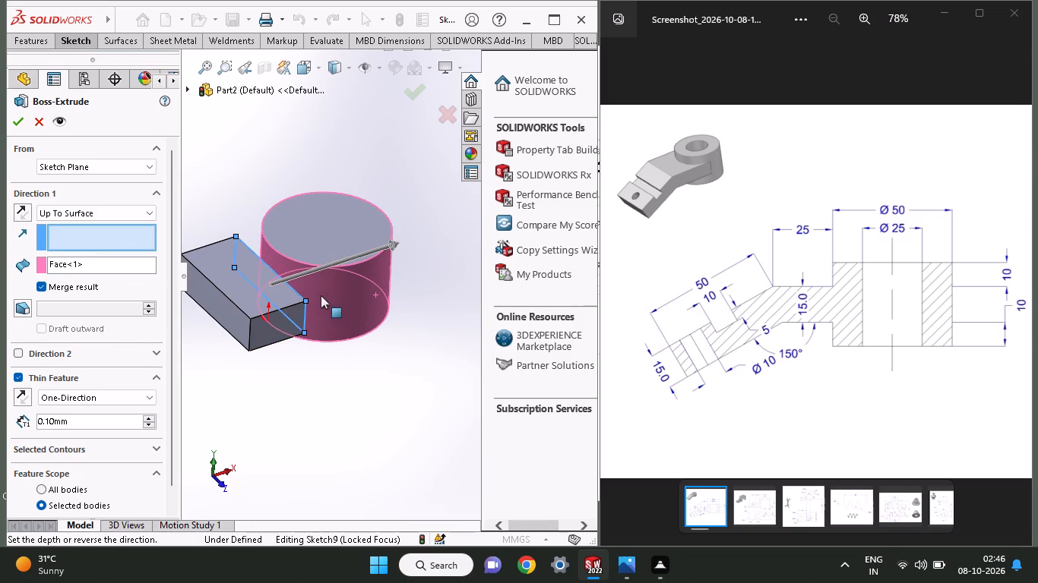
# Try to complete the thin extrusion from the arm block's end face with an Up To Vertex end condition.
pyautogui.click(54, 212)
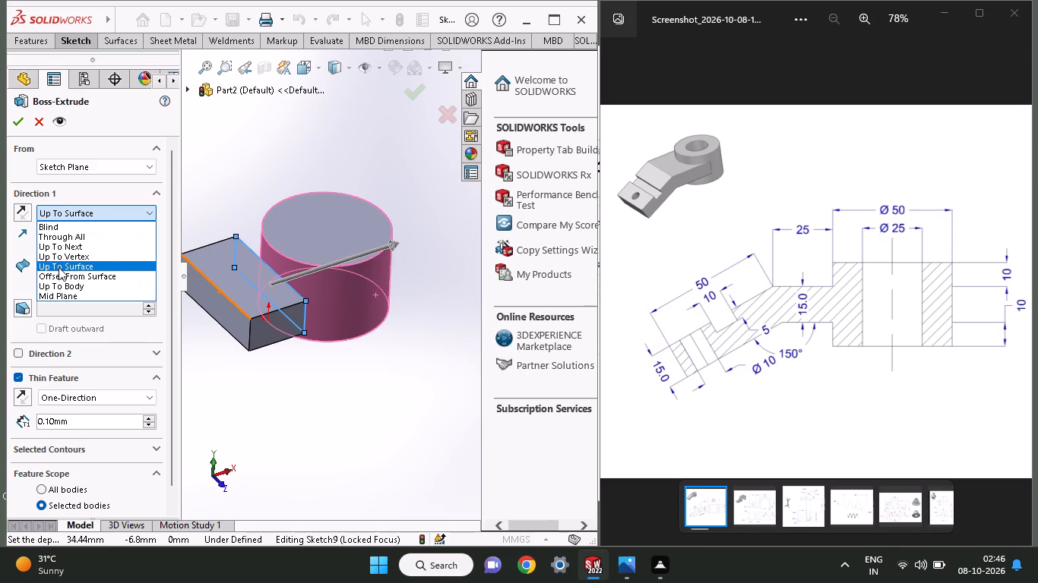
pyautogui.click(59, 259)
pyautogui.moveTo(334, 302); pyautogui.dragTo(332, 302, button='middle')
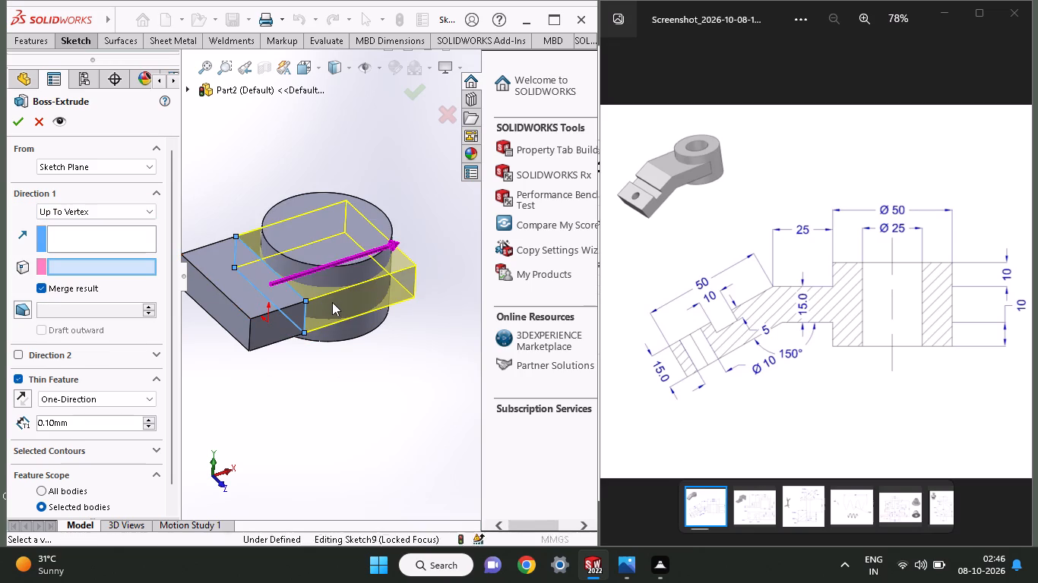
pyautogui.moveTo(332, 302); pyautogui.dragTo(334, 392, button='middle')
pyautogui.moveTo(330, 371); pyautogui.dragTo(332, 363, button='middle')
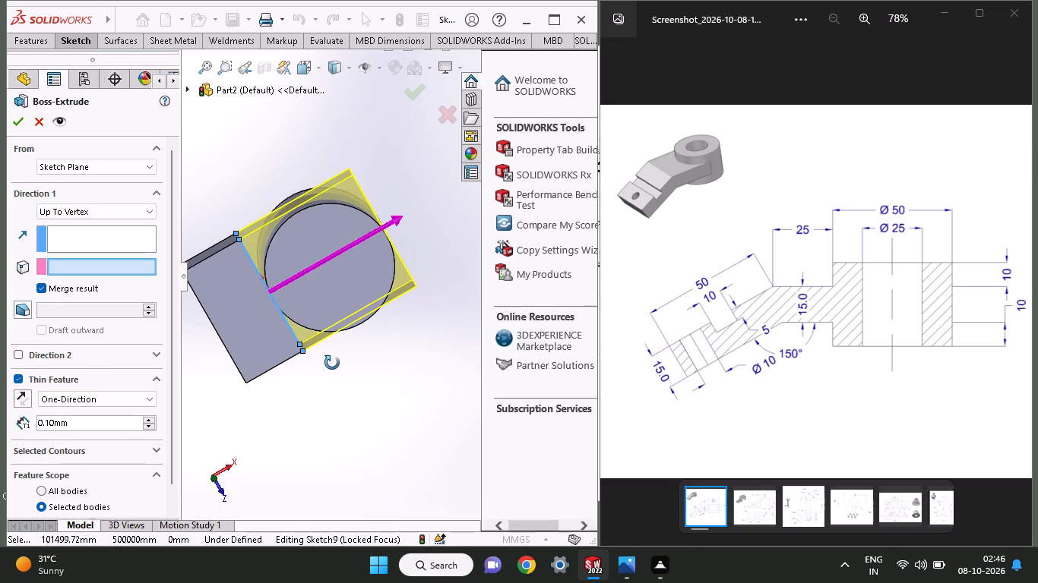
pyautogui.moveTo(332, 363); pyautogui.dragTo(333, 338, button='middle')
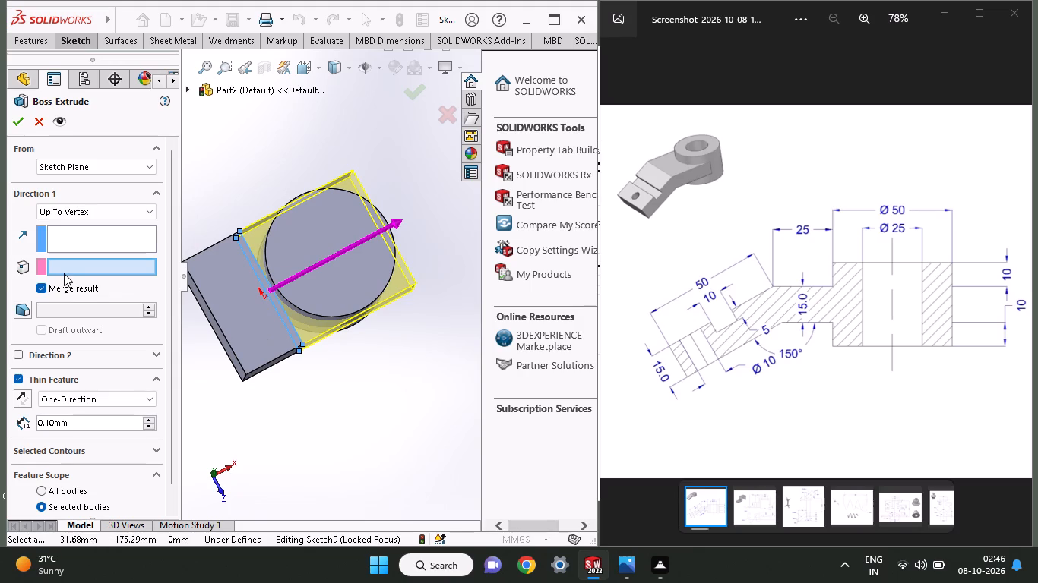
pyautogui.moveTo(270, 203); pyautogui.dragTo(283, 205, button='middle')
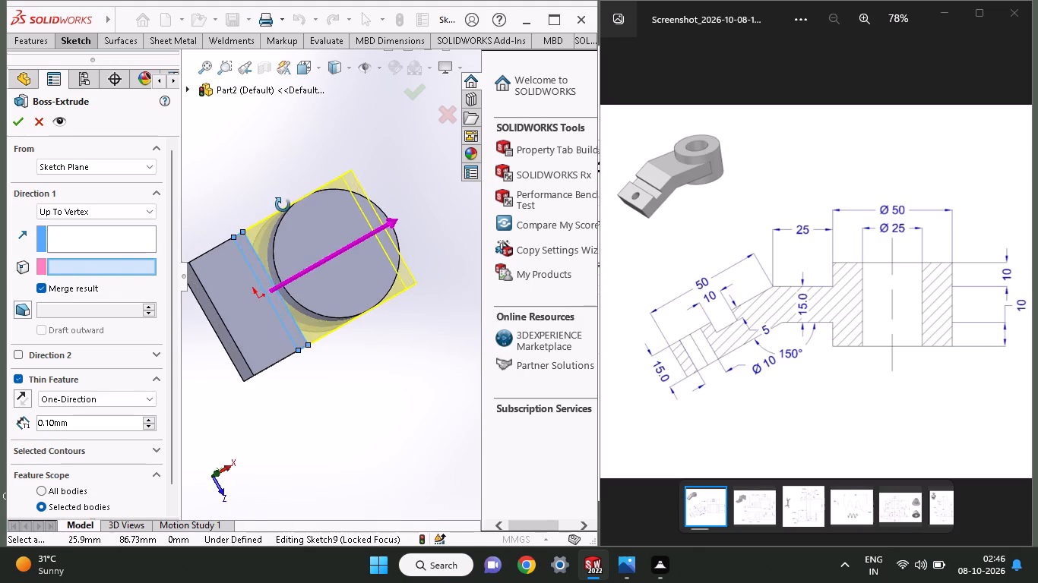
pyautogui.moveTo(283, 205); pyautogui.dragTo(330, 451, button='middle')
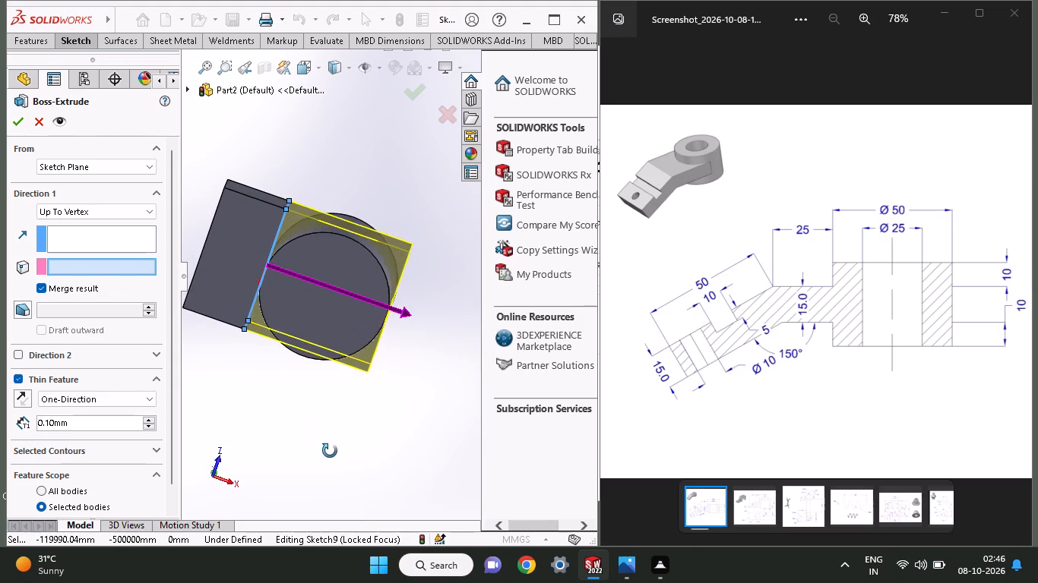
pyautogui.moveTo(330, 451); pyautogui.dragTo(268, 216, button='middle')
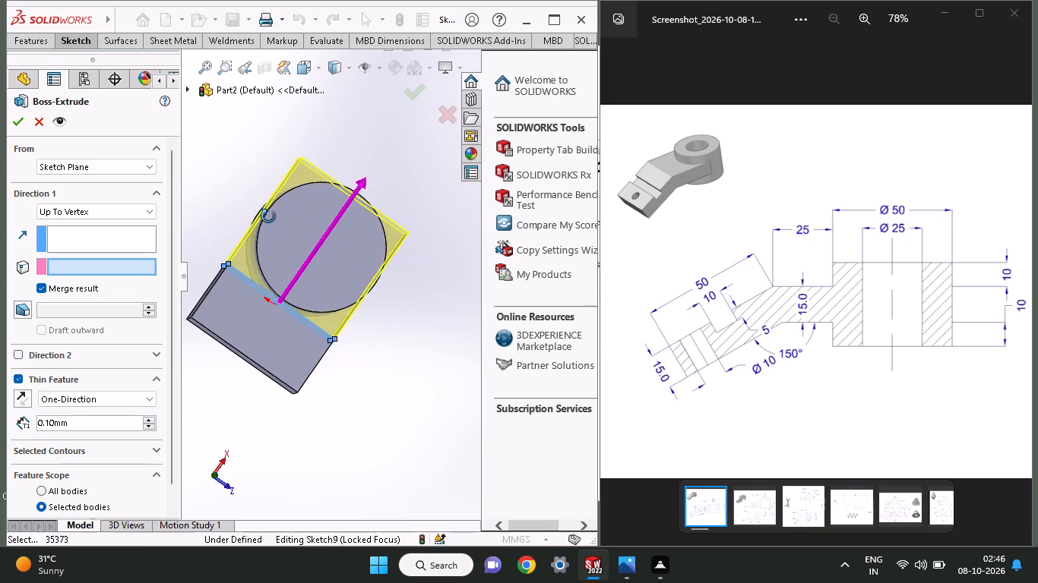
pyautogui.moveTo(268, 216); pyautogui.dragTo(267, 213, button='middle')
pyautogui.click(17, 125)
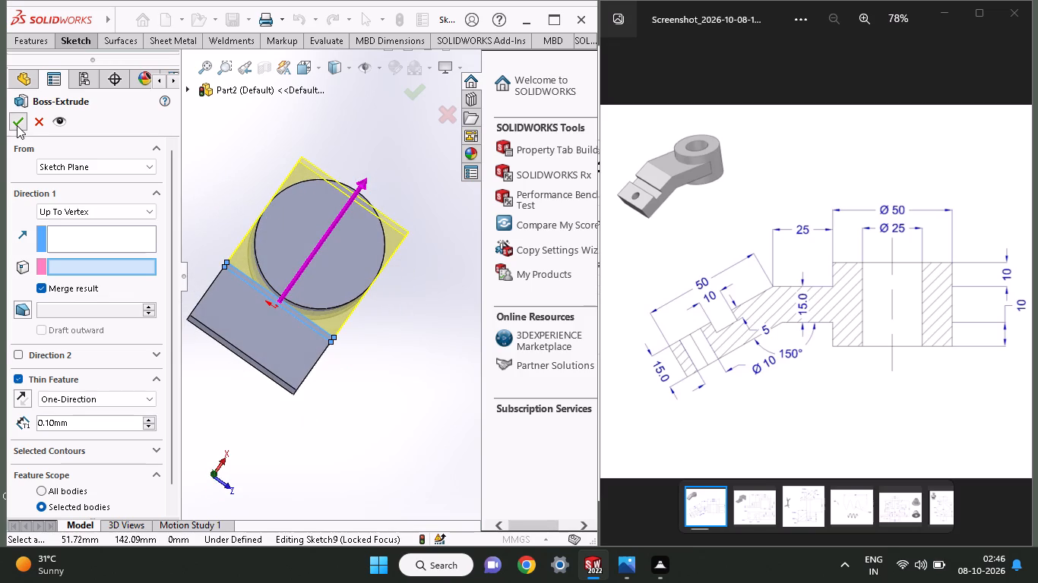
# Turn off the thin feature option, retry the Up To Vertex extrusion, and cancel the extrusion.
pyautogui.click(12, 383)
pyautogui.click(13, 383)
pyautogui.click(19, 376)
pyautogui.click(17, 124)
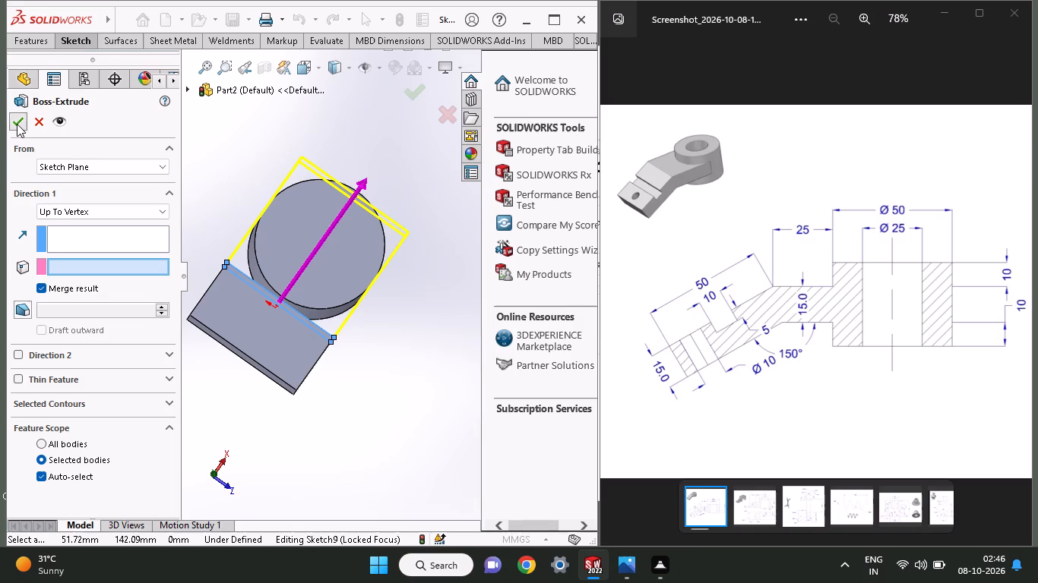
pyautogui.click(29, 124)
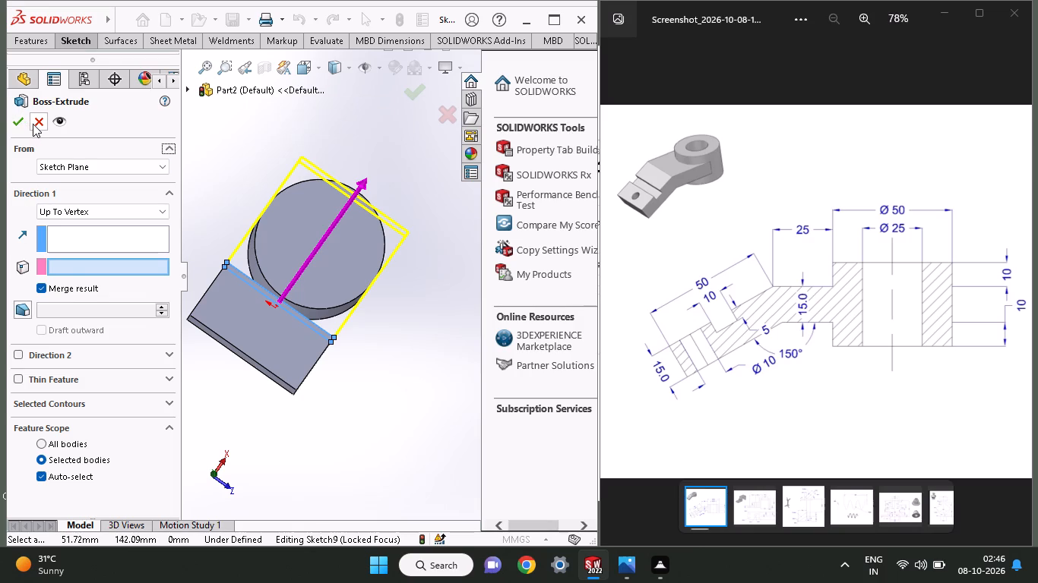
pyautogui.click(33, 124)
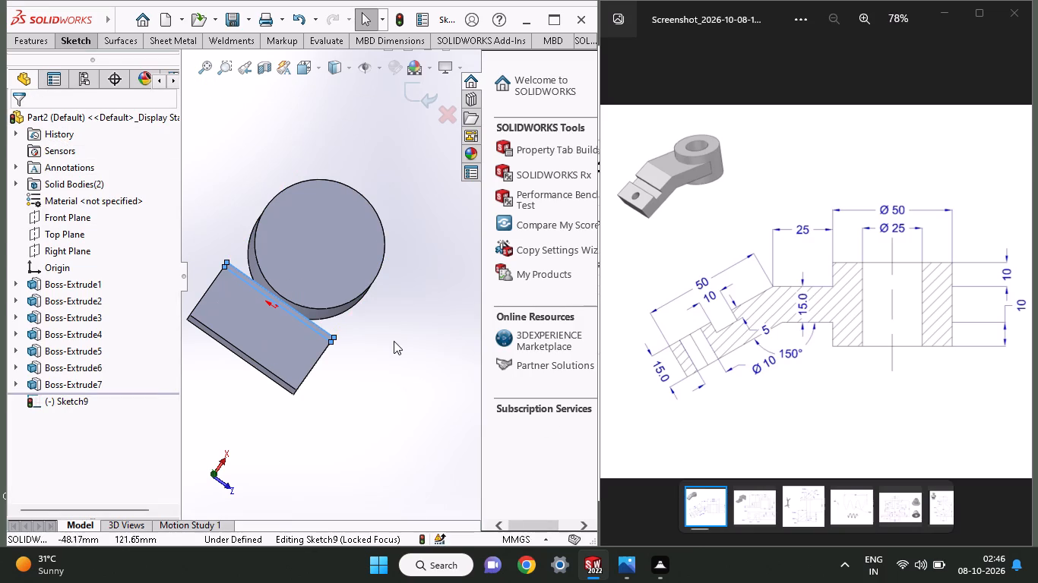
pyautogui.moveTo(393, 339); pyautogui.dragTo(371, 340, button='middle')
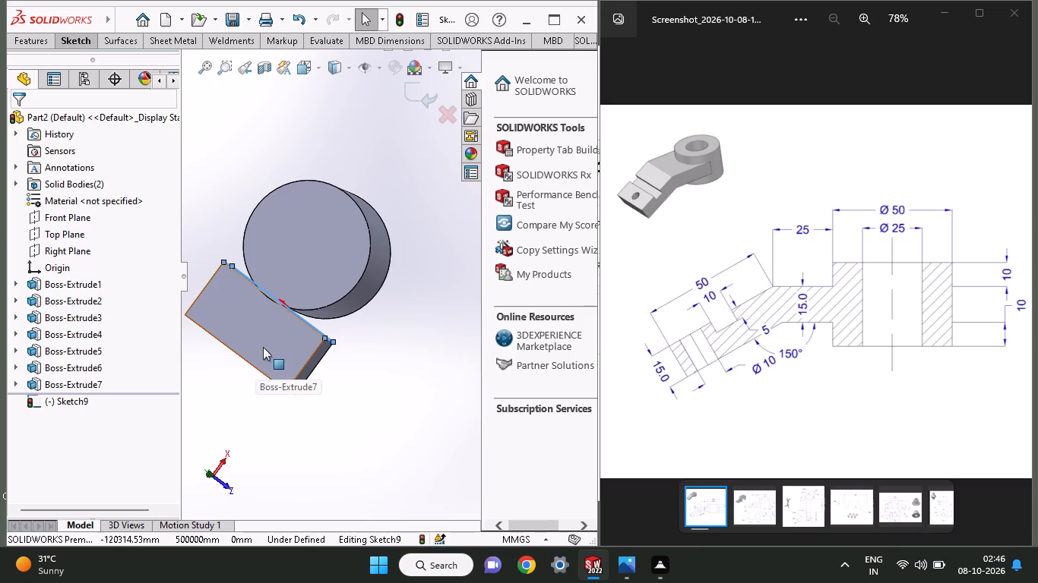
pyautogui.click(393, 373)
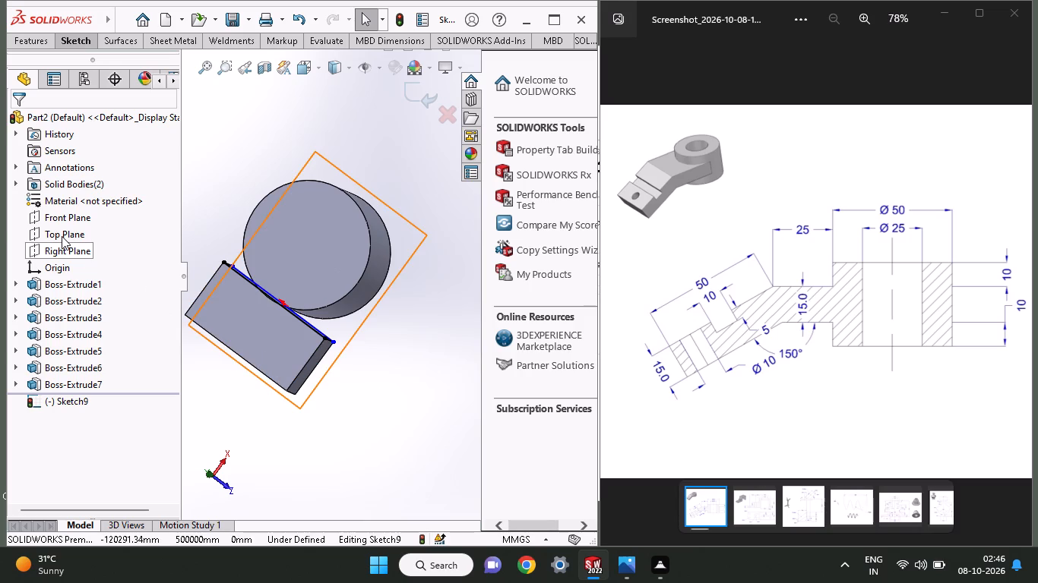
# Close the open sketch on the arm block's end face and start a new sketch on the Top Plane.
pyautogui.click(62, 236)
pyautogui.middleClick(430, 332)
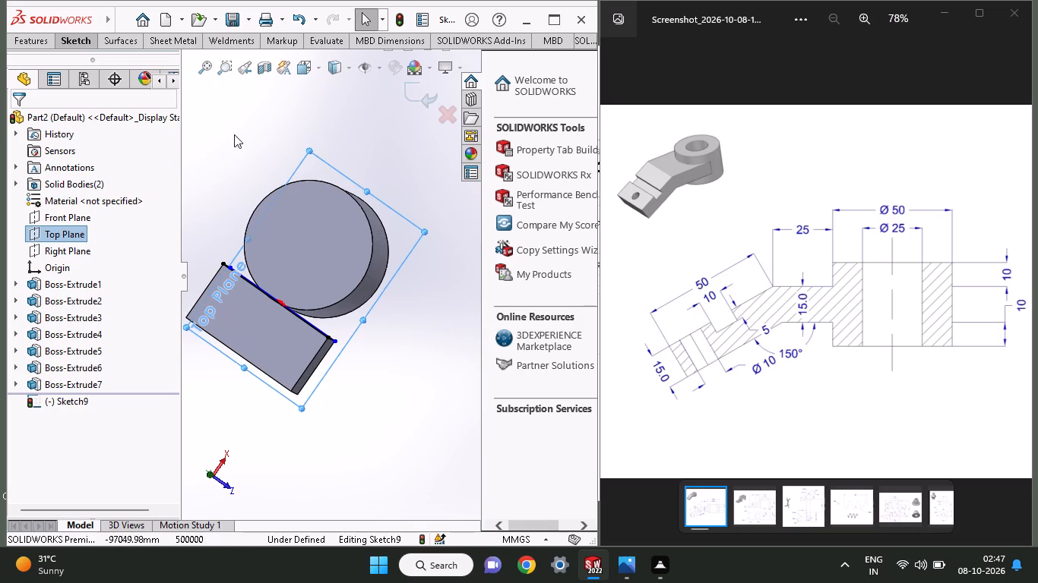
pyautogui.click(314, 161)
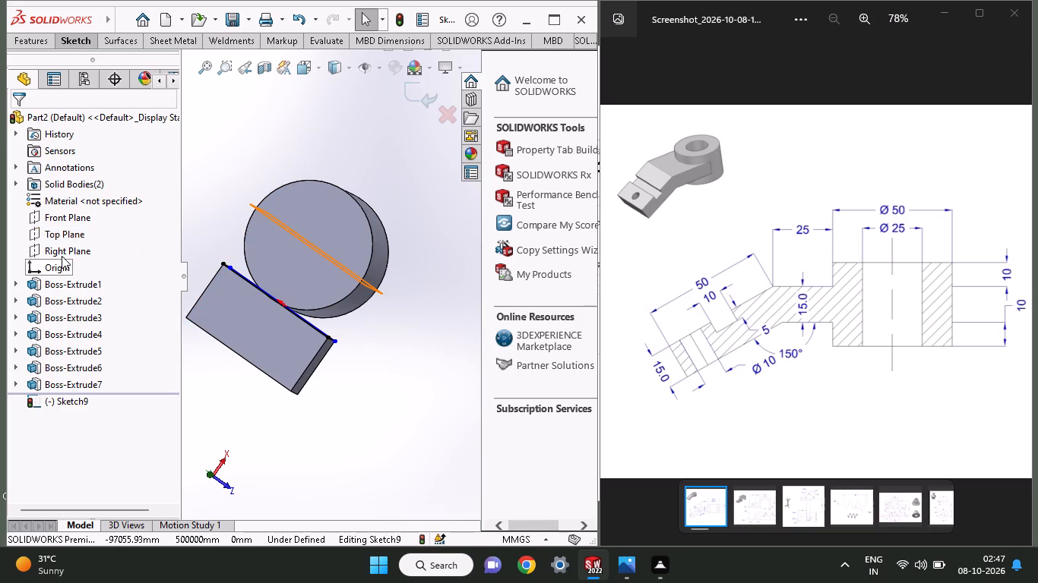
pyautogui.rightClick(62, 252)
pyautogui.click(52, 233)
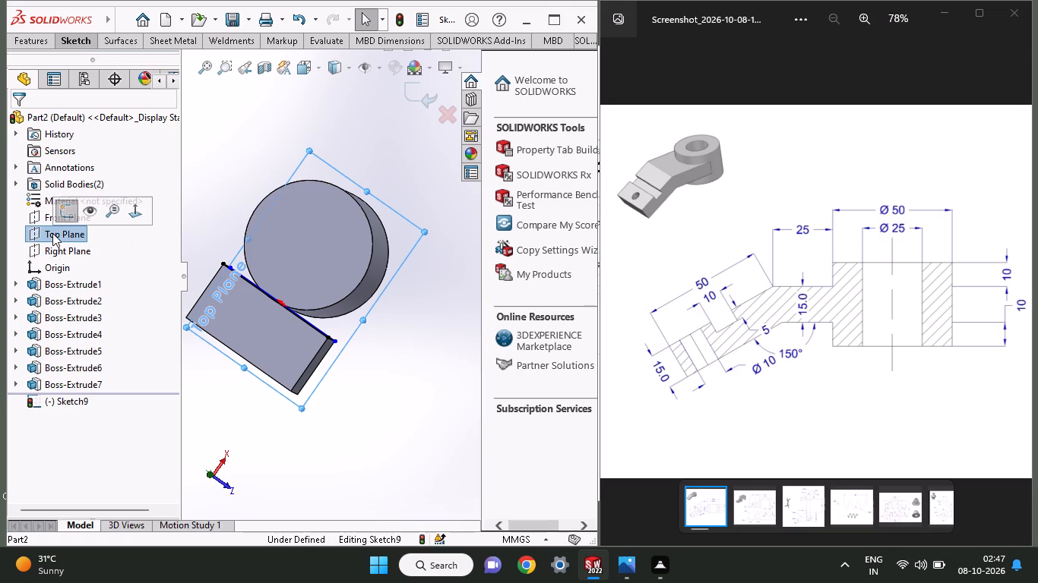
pyautogui.click(67, 216)
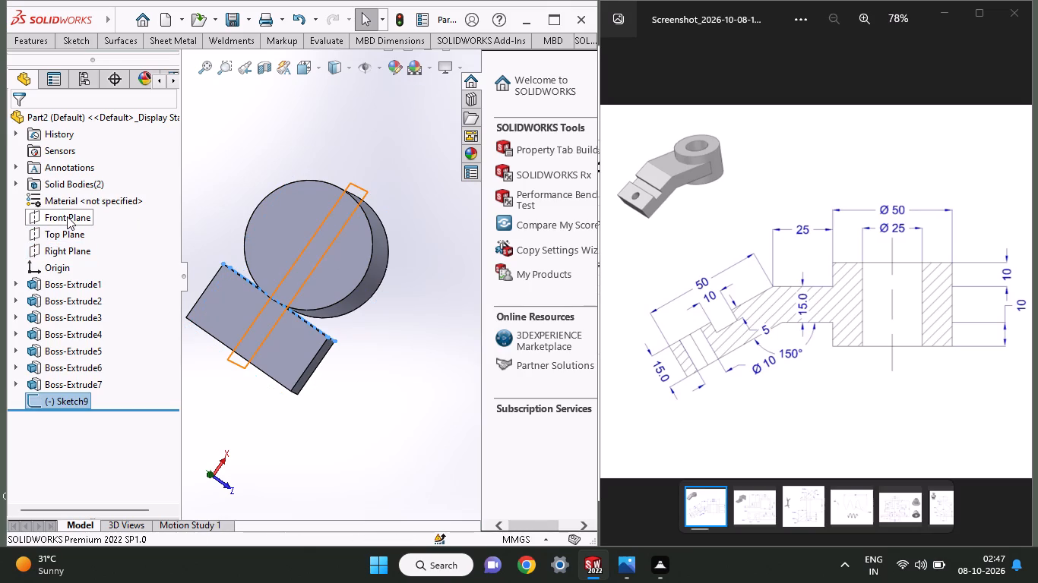
pyautogui.click(62, 230)
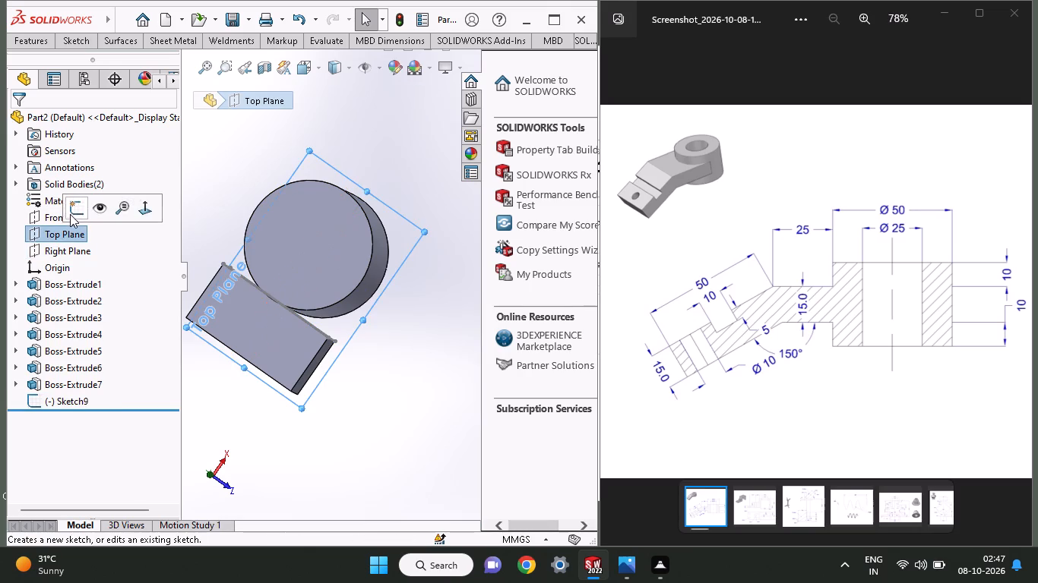
pyautogui.click(71, 213)
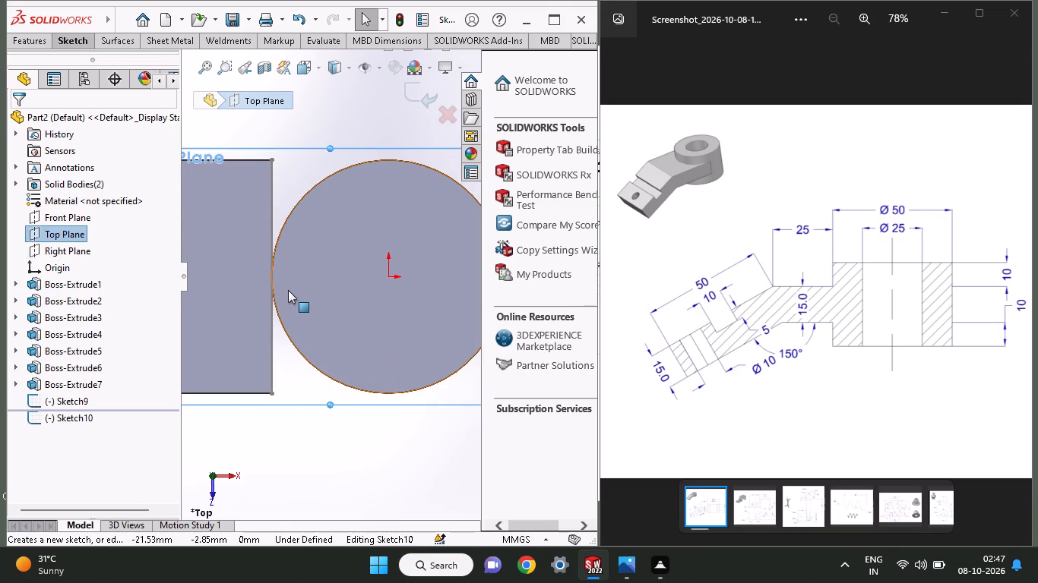
# Draw a corner rectangle about 50 by 48 mm from the origin to below the arm block, aligned with the block's outer edge.
pyautogui.hscroll(1, 288, 290)
pyautogui.hscroll(-1, 288, 290)
pyautogui.hscroll(1, 288, 290)
pyautogui.hscroll(-1, 288, 290)
pyautogui.hscroll(1, 288, 290)
pyautogui.keyDown('ctrl'); pyautogui.scroll(5, 288, 290); pyautogui.keyUp('ctrl')
pyautogui.keyDown('ctrl'); pyautogui.scroll(-1, 288, 290); pyautogui.keyUp('ctrl')
pyautogui.click(288, 290)
pyautogui.rightClick(288, 290)
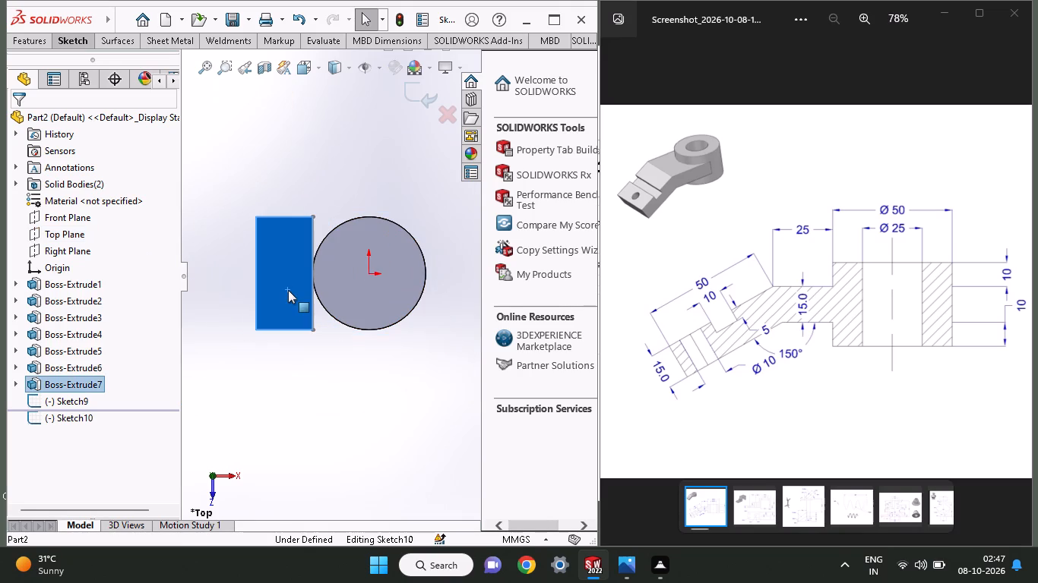
pyautogui.click(318, 191)
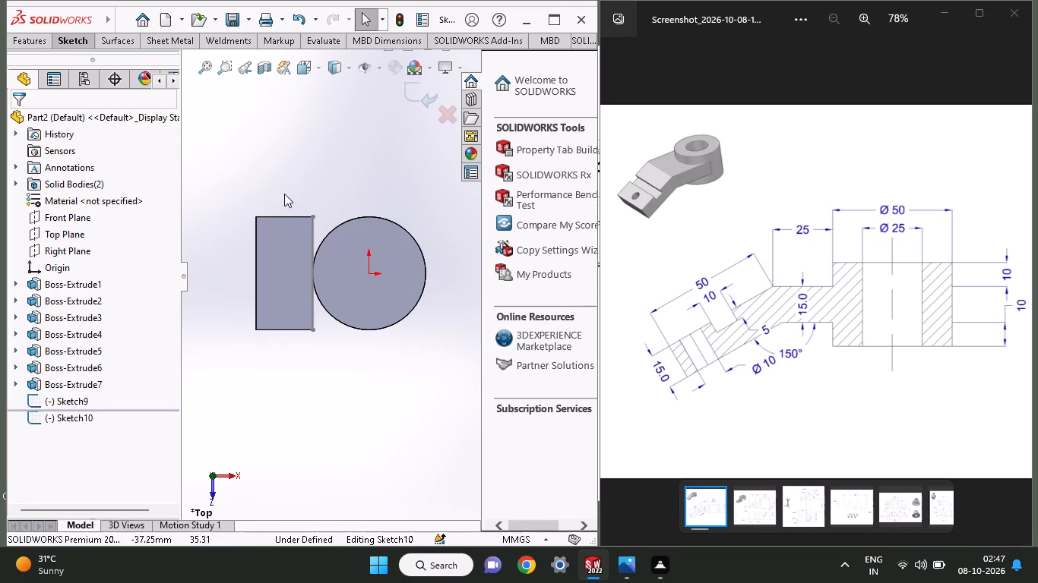
pyautogui.click(76, 42)
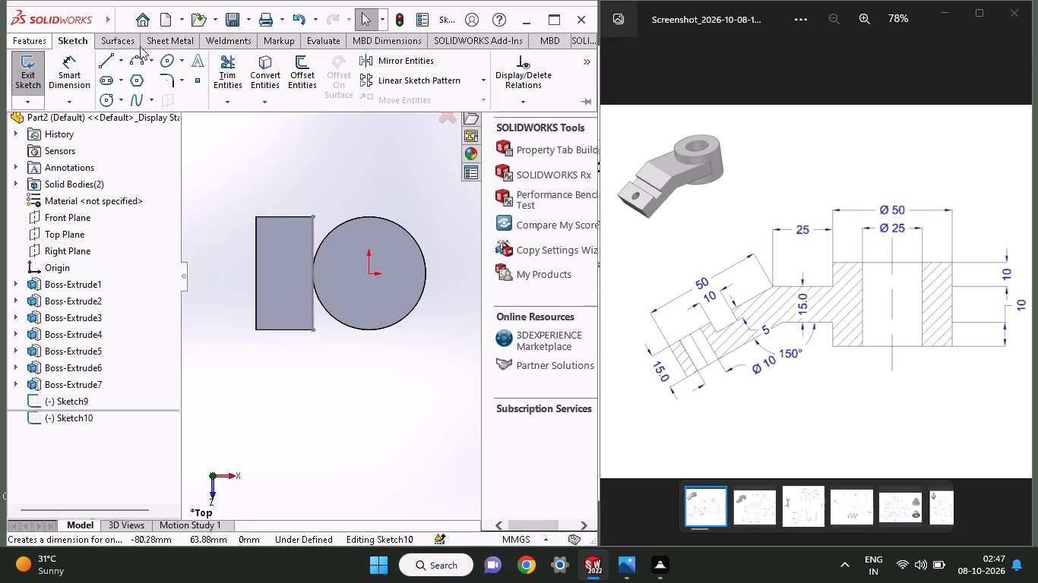
pyautogui.click(596, 61)
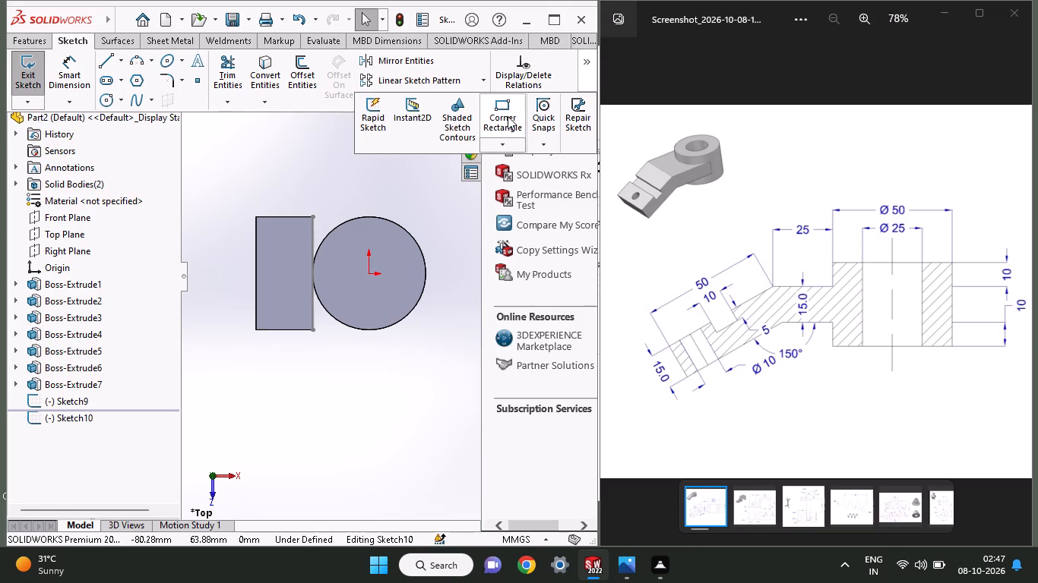
pyautogui.click(508, 116)
pyautogui.click(371, 276)
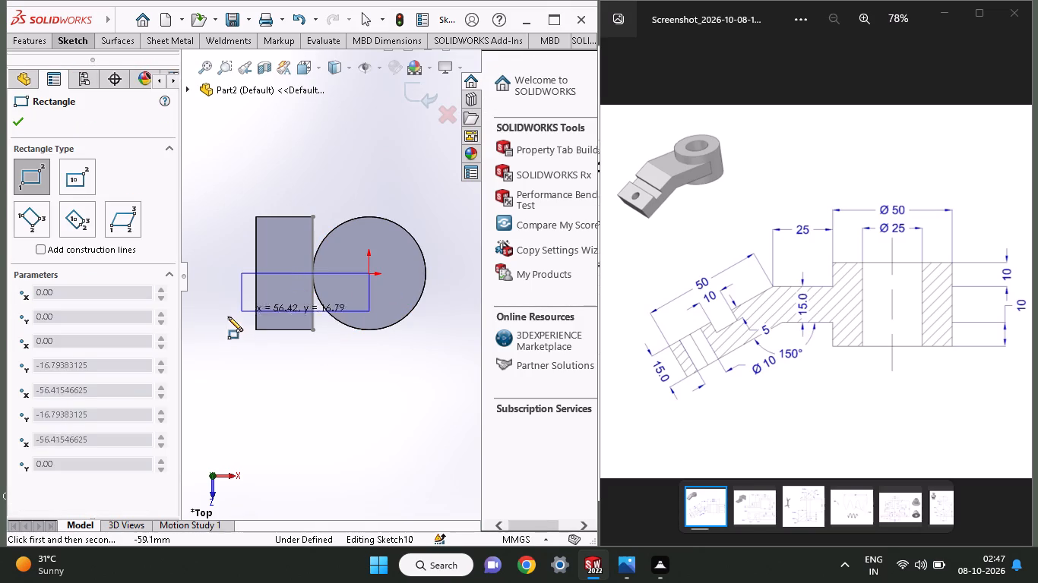
pyautogui.click(256, 383)
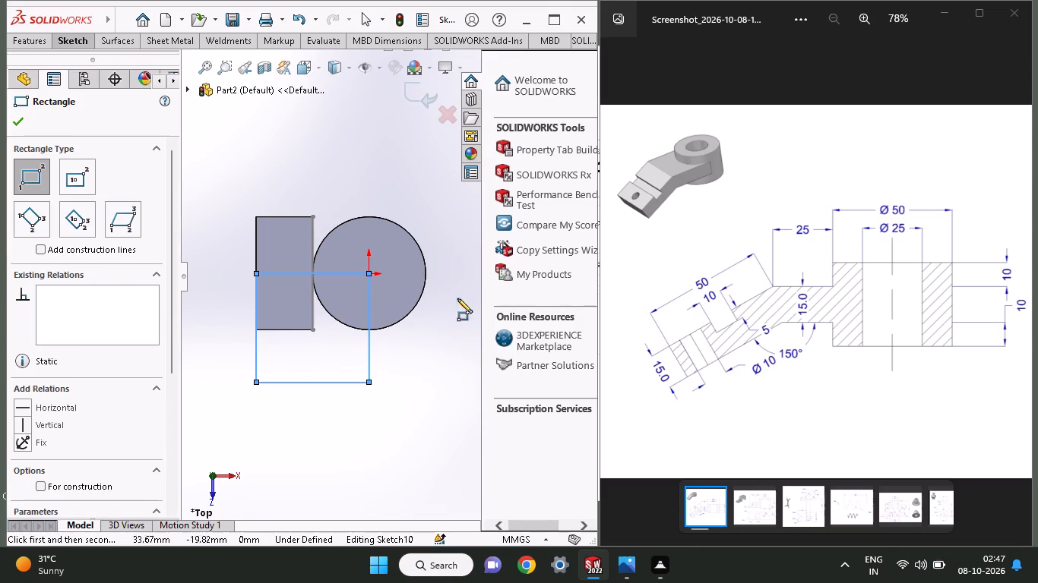
# Dimension the rectangle's height between the origin and its opposite outer corner as 25 mm.
pyautogui.click(69, 38)
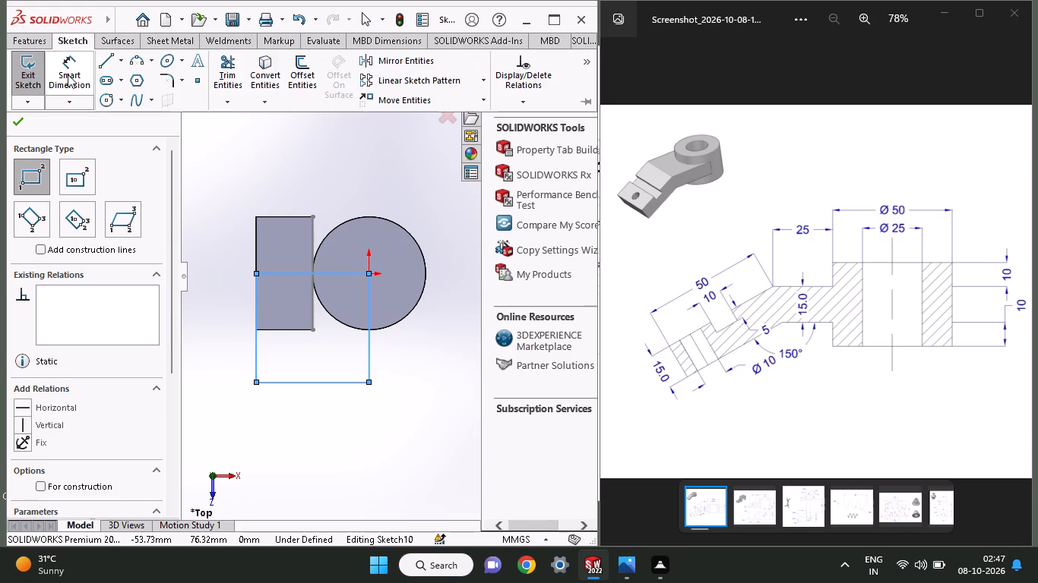
pyautogui.click(68, 74)
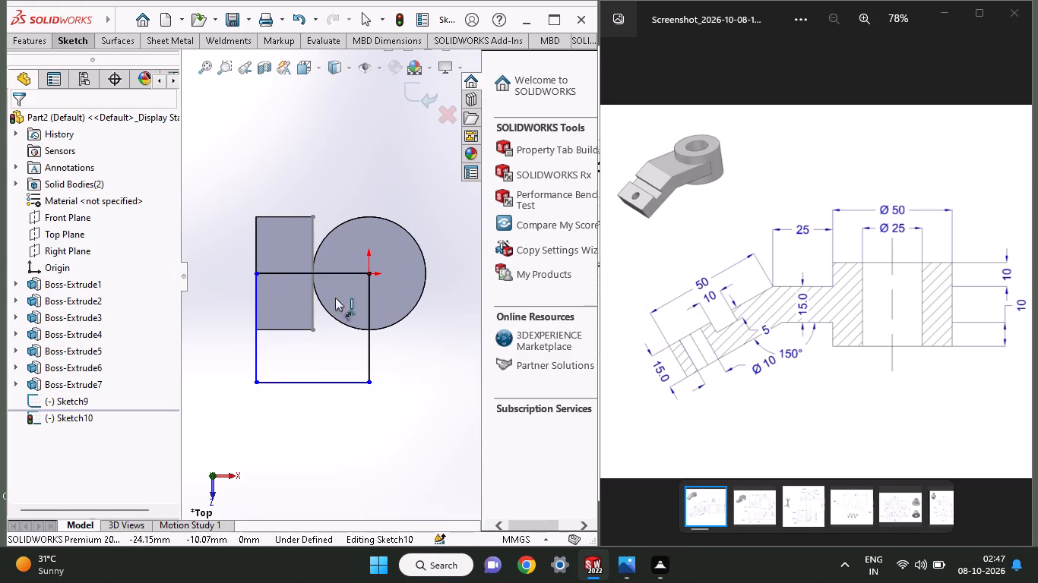
pyautogui.click(372, 275)
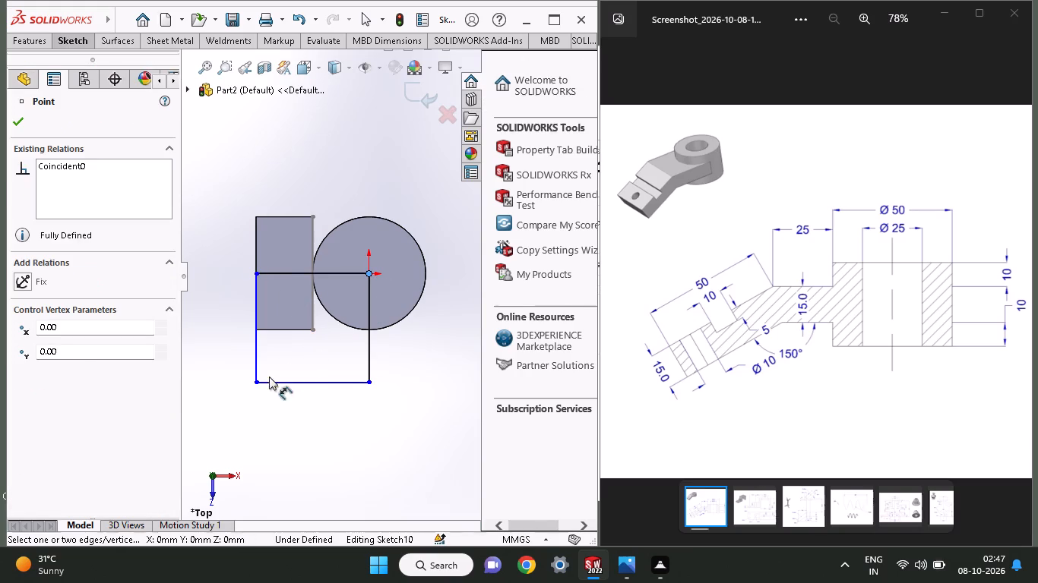
pyautogui.click(256, 381)
pyautogui.click(223, 323)
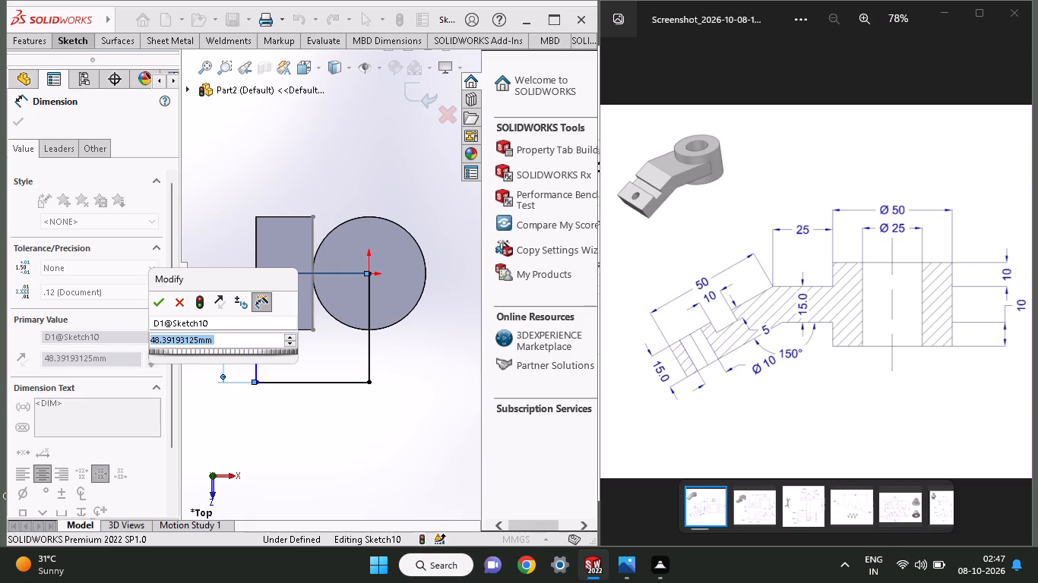
pyautogui.write('25')
pyautogui.press('Return')
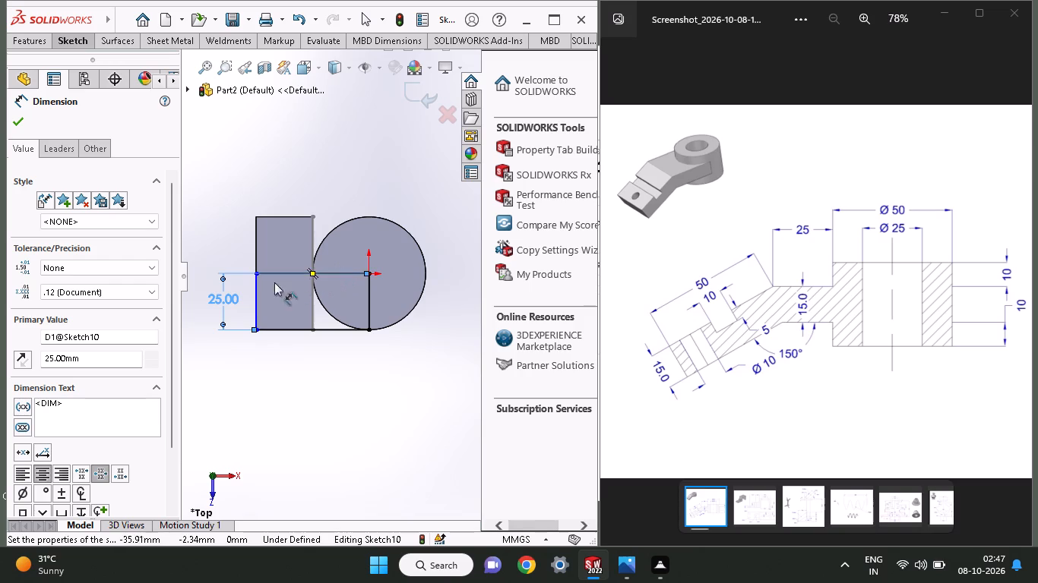
# Set the rectangle's height dimension to 50 mm.
pyautogui.doubleClick(235, 293)
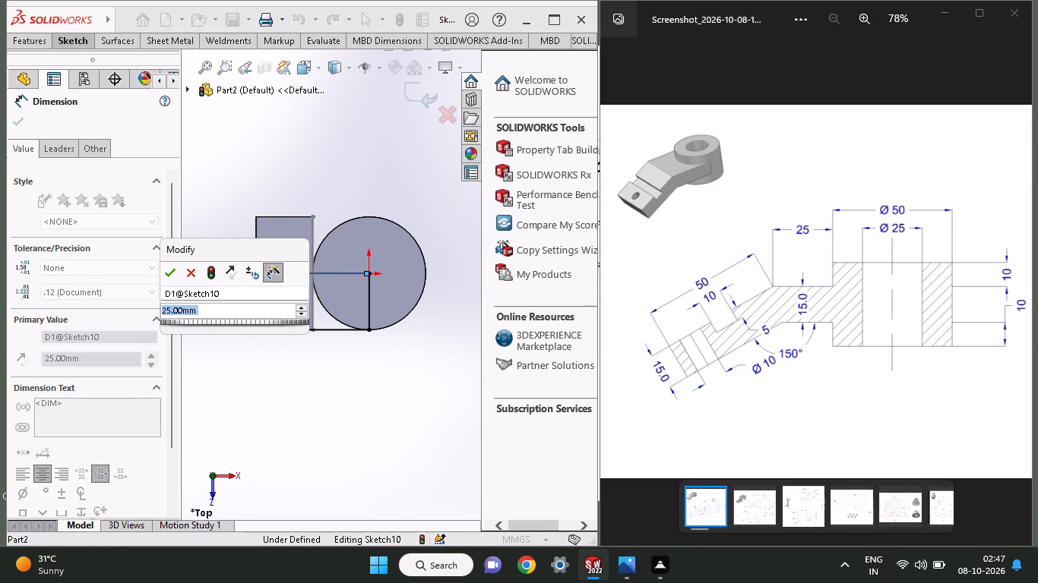
pyautogui.write('50')
pyautogui.press('Return')
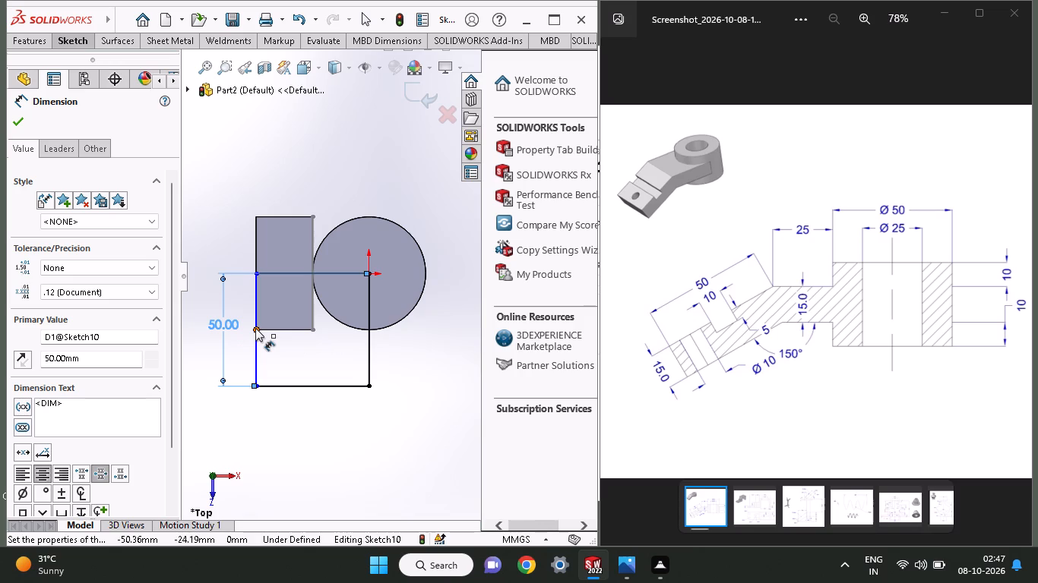
# Dimension the horizontal distance between the rectangle's outer lower corner and the arm block's edge facing the hub, without entering a new value.
pyautogui.click(253, 389)
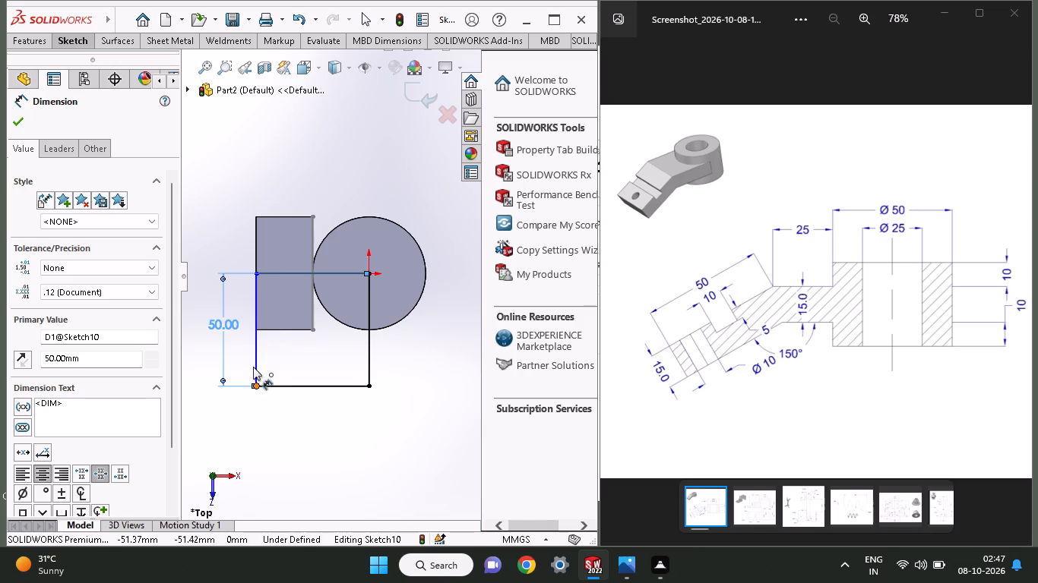
pyautogui.click(257, 334)
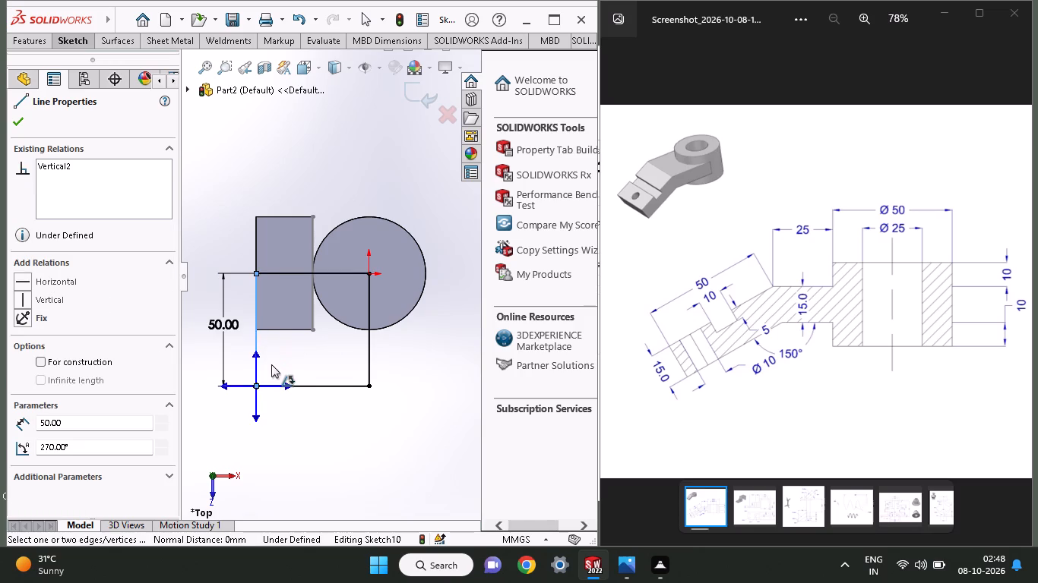
pyautogui.rightClick(282, 351)
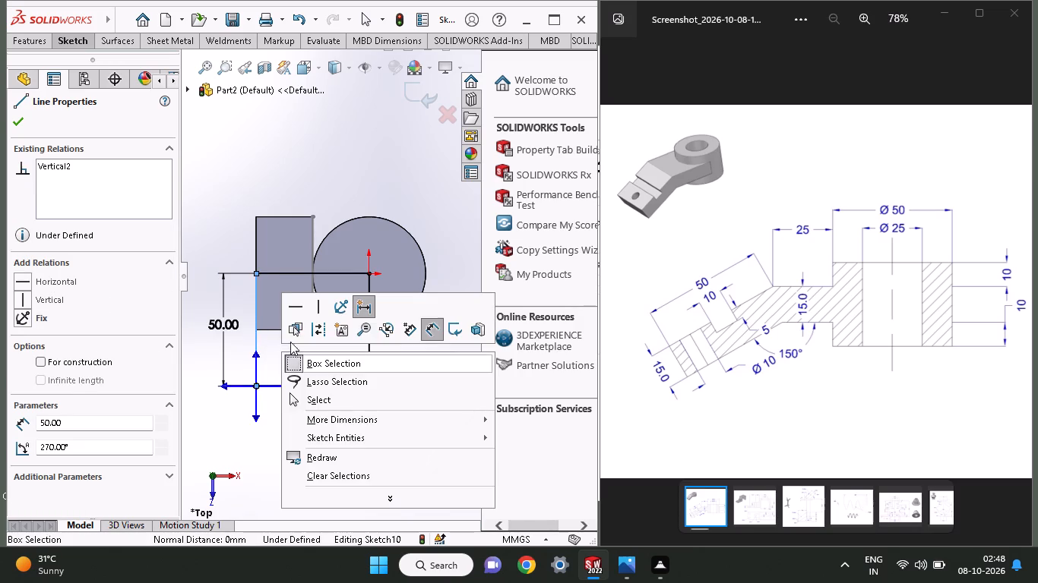
pyautogui.click(312, 191)
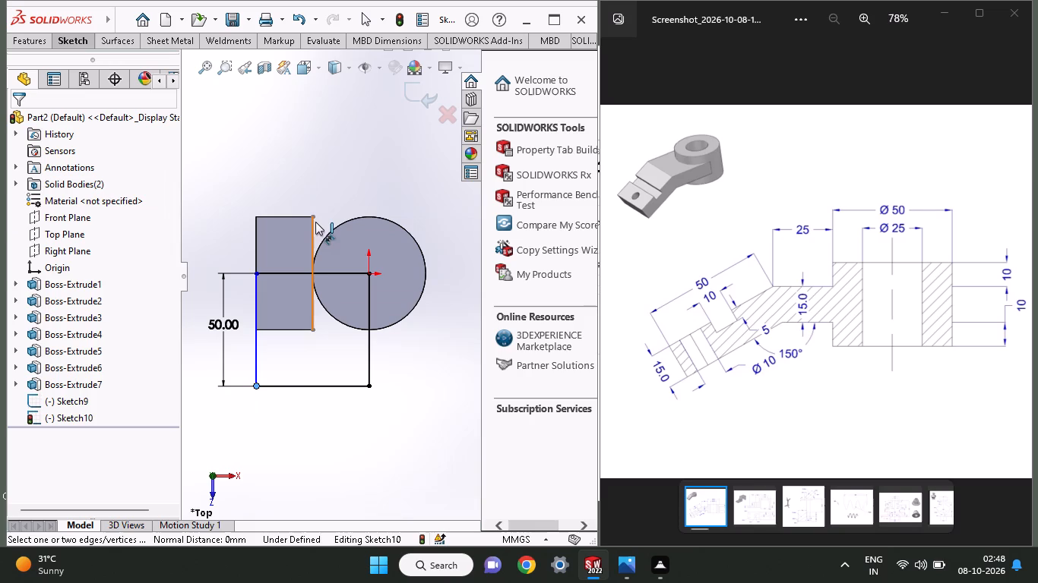
pyautogui.click(313, 220)
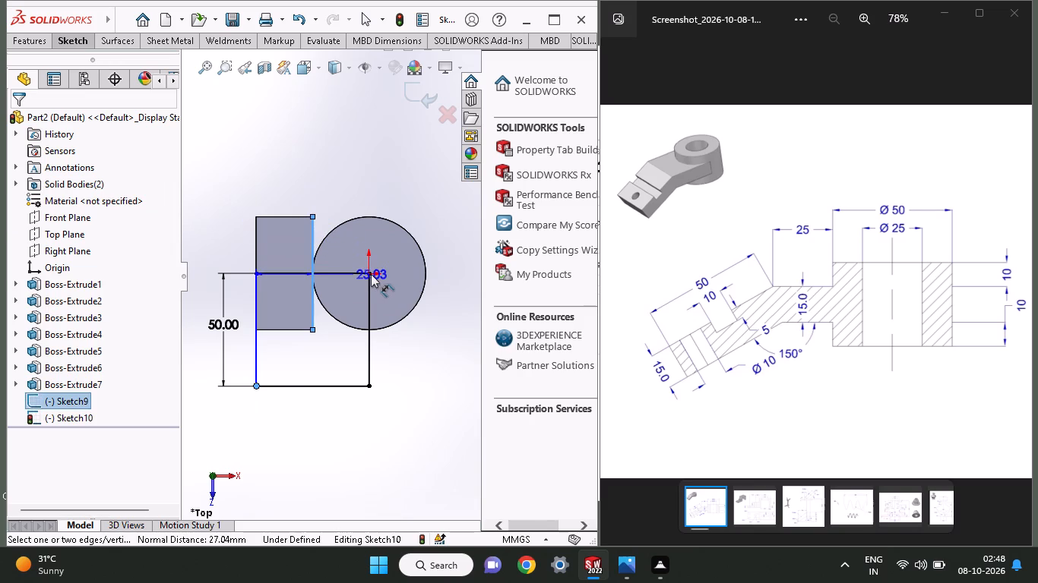
pyautogui.click(371, 274)
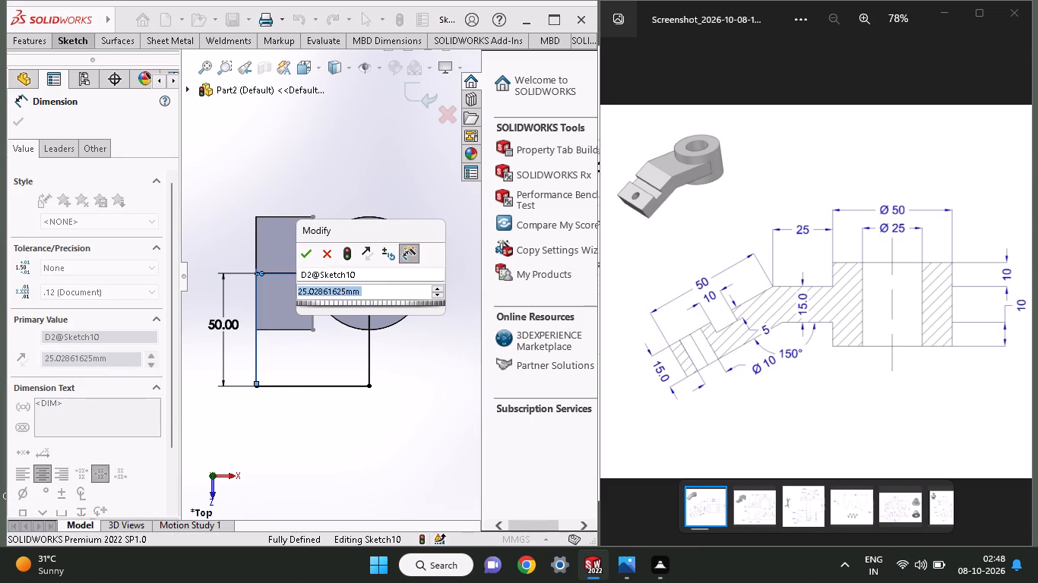
pyautogui.click(327, 253)
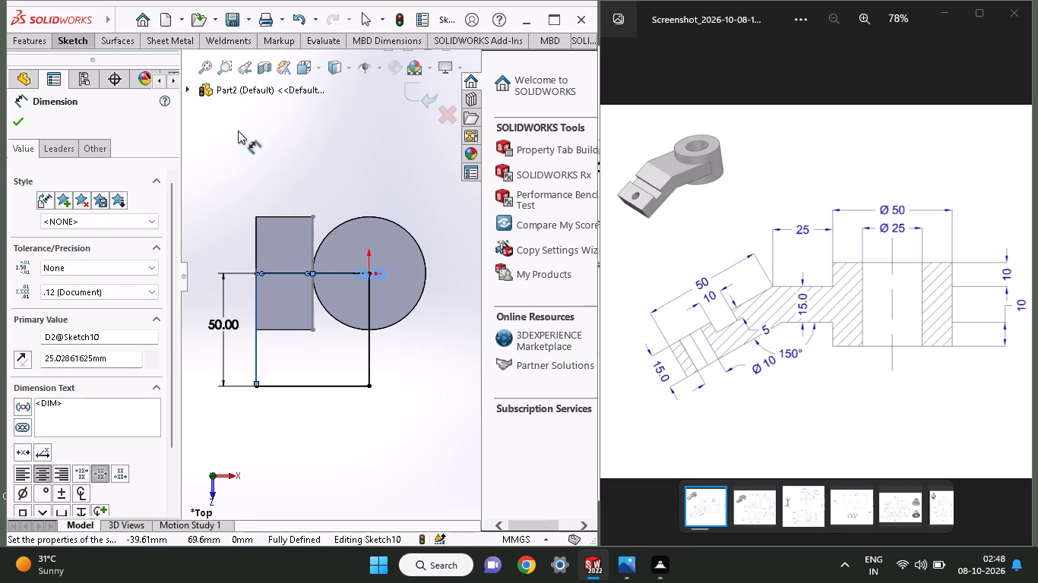
pyautogui.click(90, 42)
pyautogui.click(70, 61)
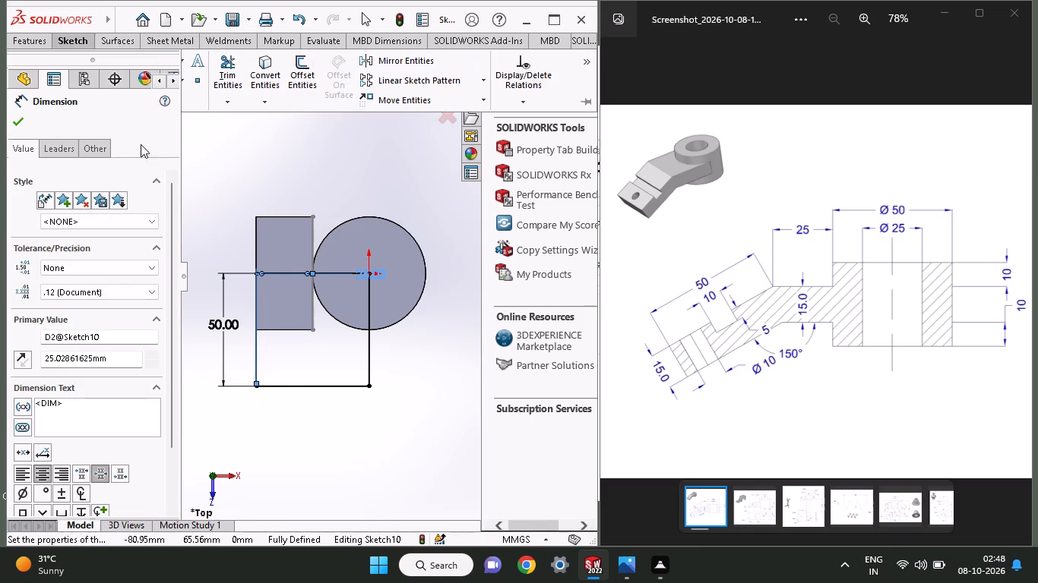
pyautogui.click(24, 118)
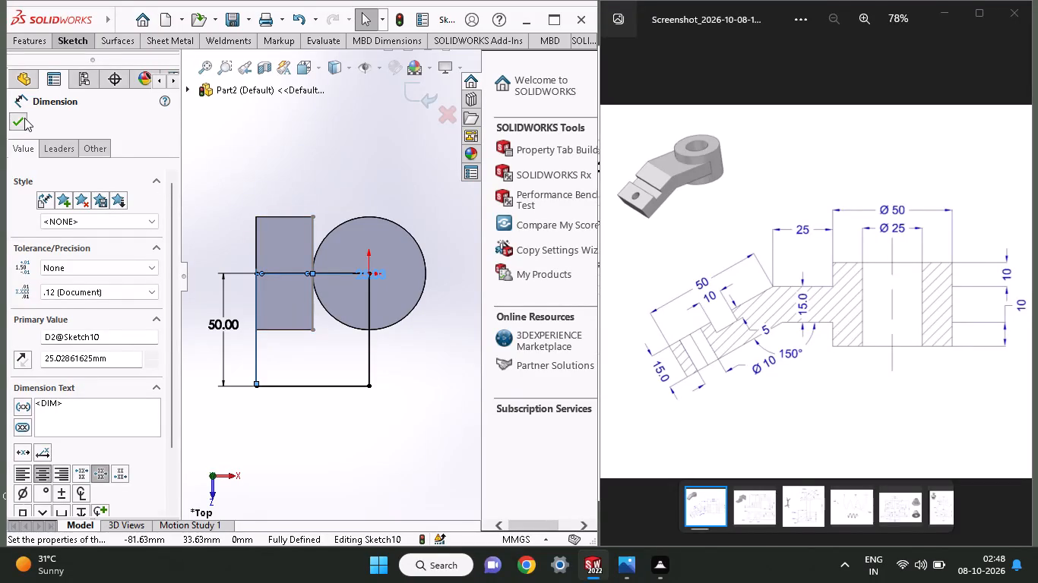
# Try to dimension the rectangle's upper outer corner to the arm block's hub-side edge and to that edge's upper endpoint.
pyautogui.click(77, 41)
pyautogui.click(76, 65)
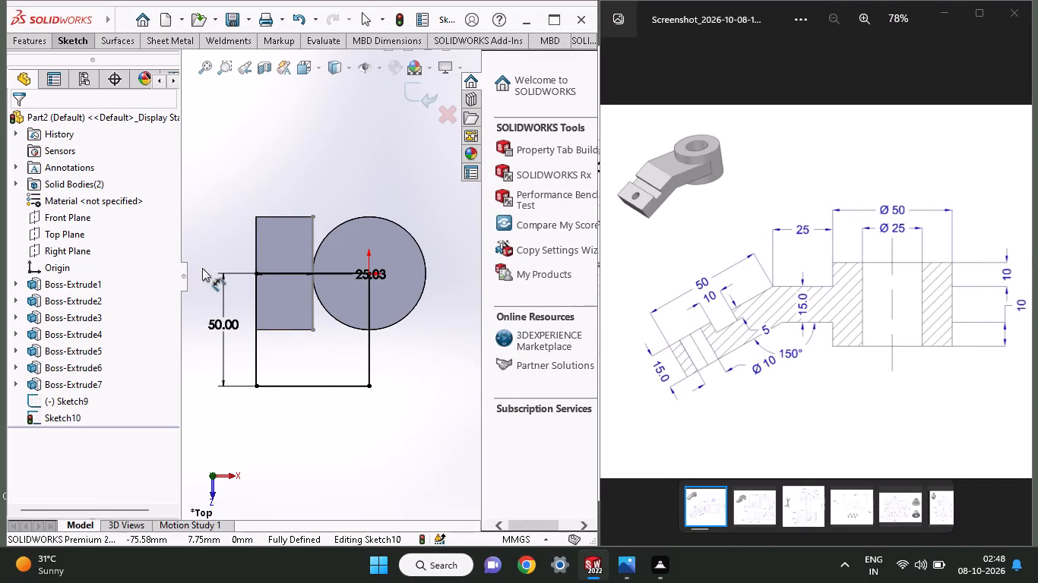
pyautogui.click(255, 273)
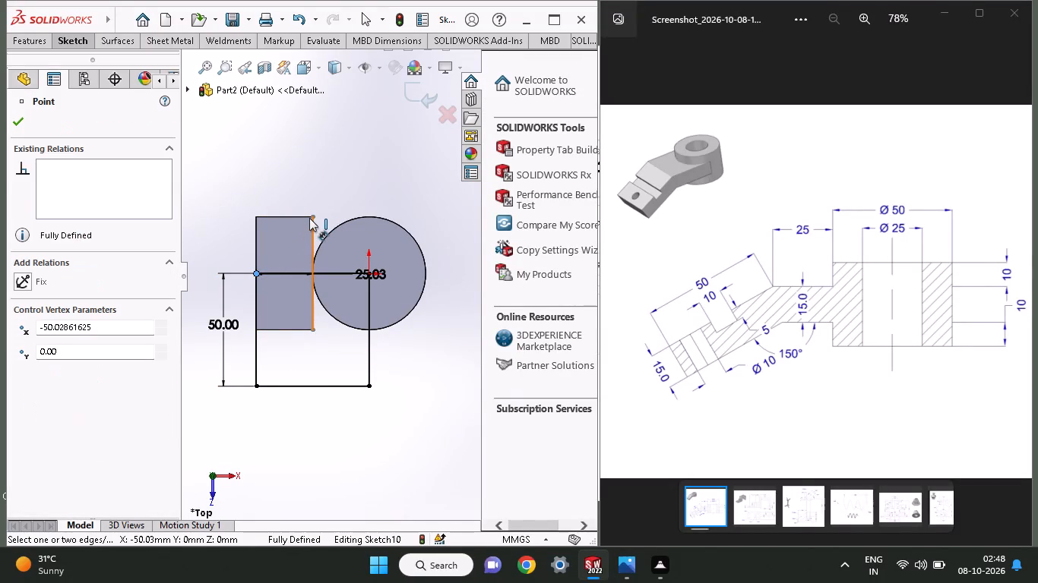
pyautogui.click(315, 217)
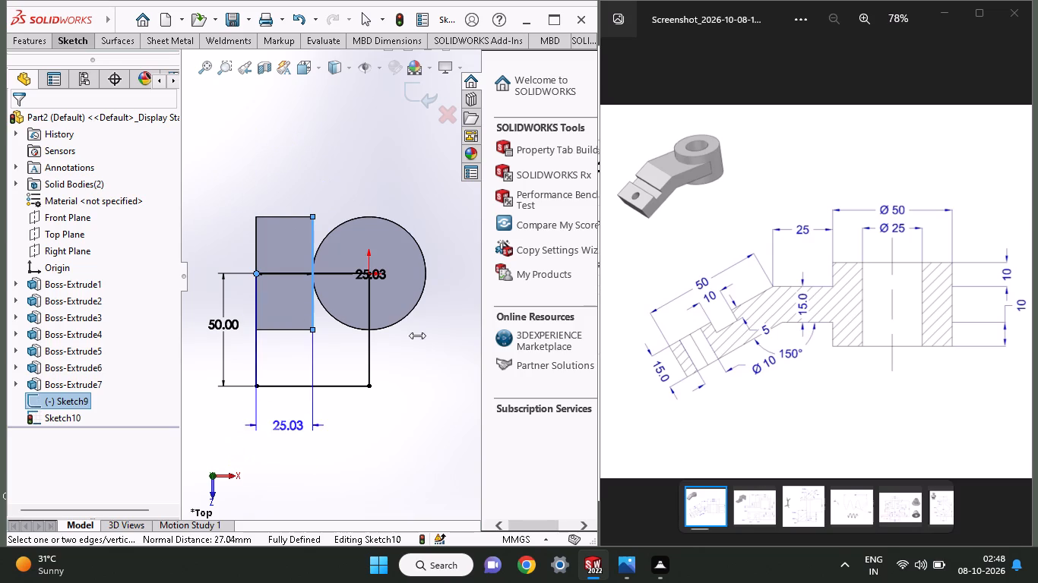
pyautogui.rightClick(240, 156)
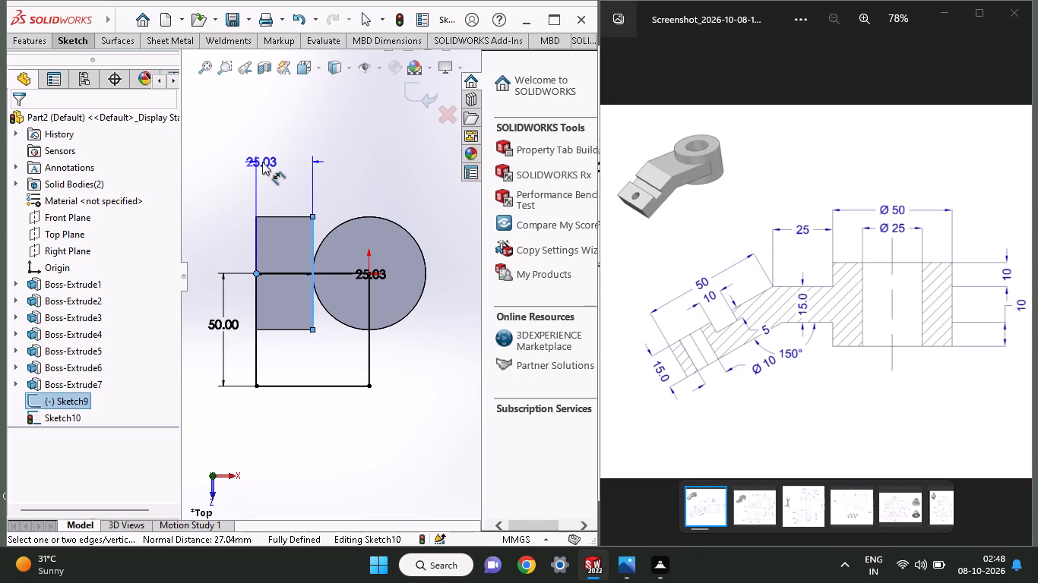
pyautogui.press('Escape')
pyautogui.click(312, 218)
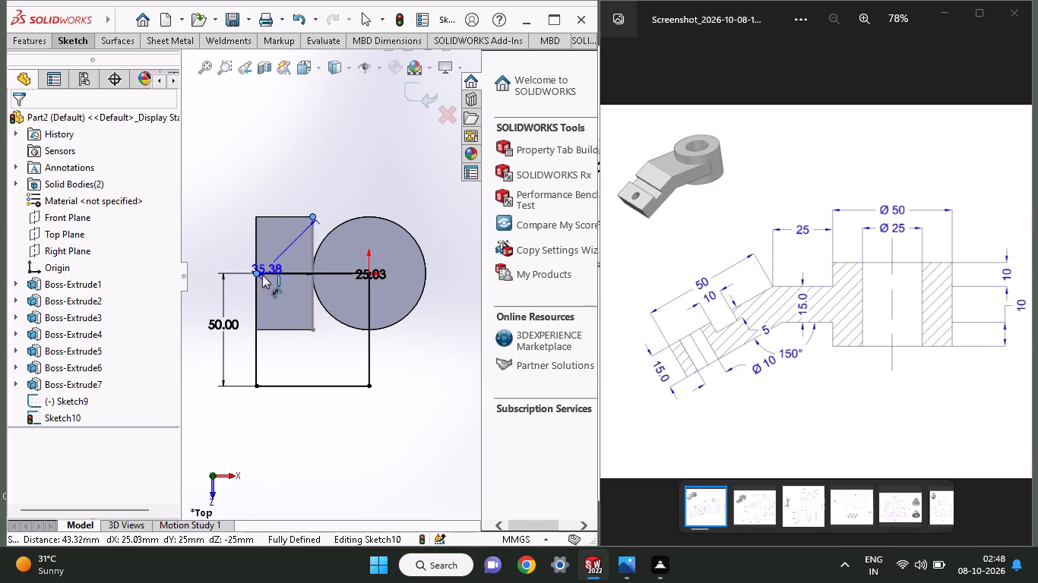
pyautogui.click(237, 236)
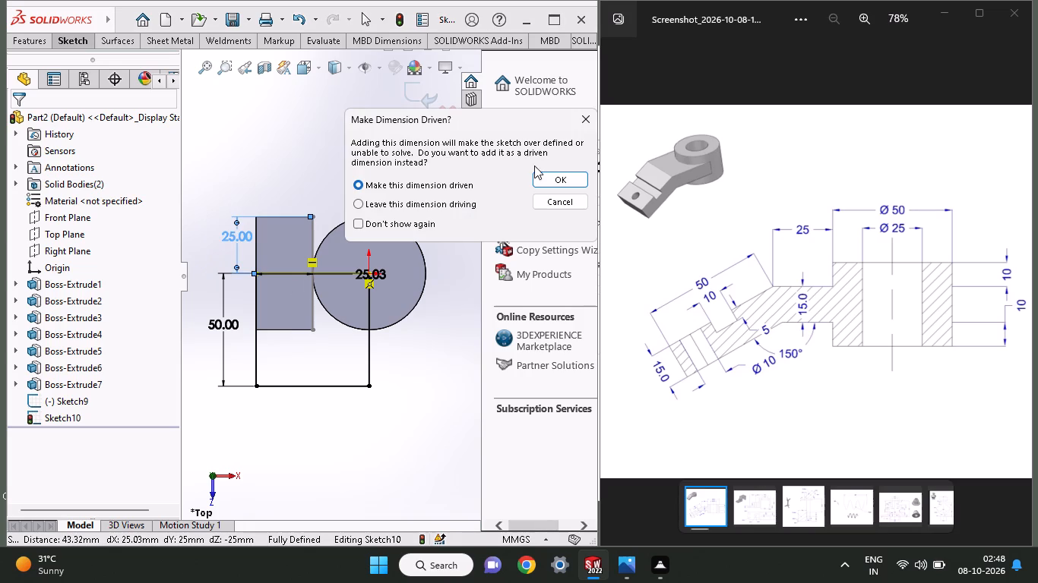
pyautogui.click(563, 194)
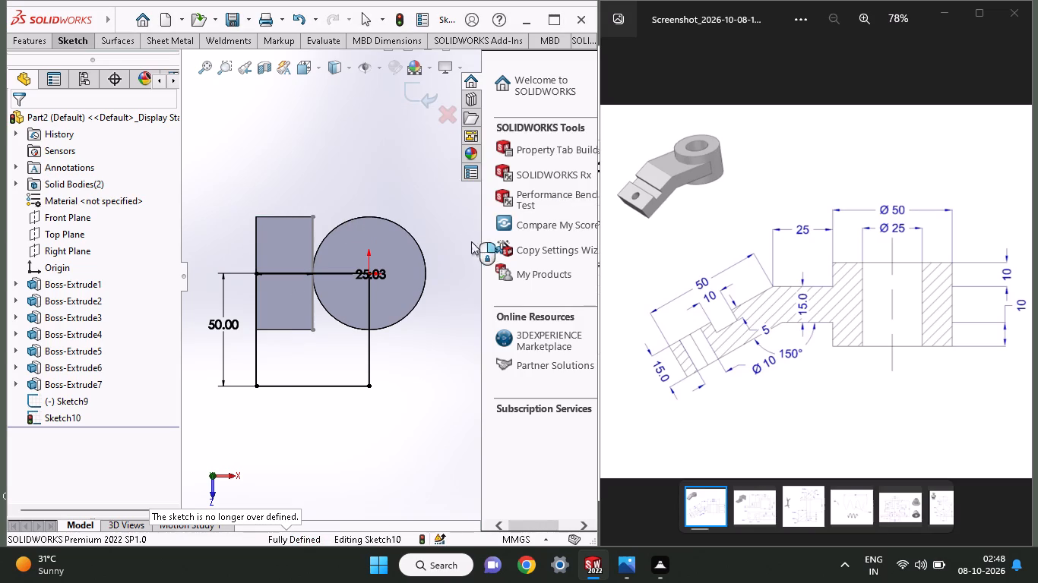
# Set the rectangle's height dimension to 25 mm.
pyautogui.click(223, 325)
pyautogui.doubleClick(223, 325)
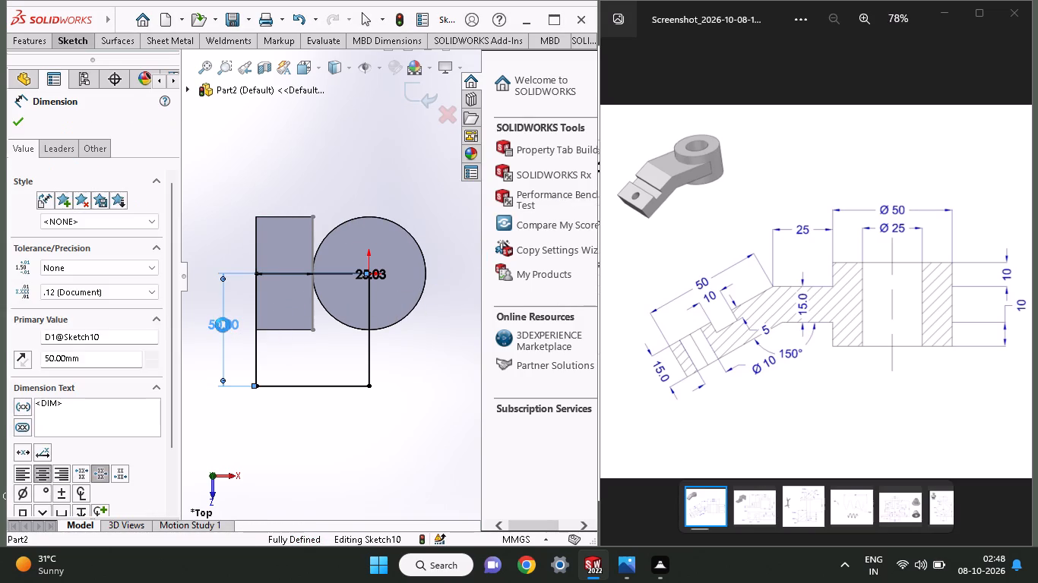
pyautogui.write('25')
pyautogui.press('Return')
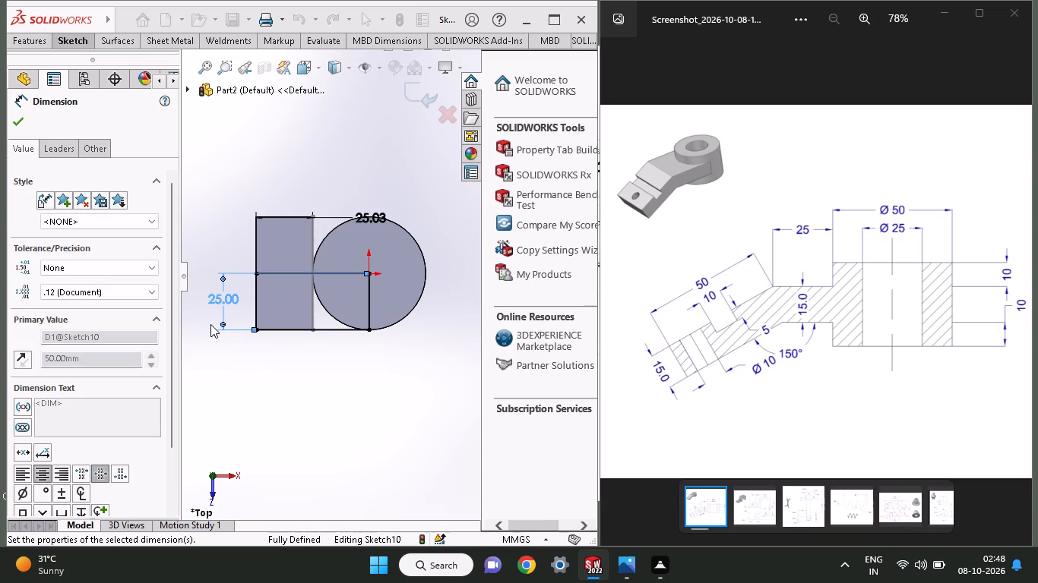
pyautogui.click(22, 125)
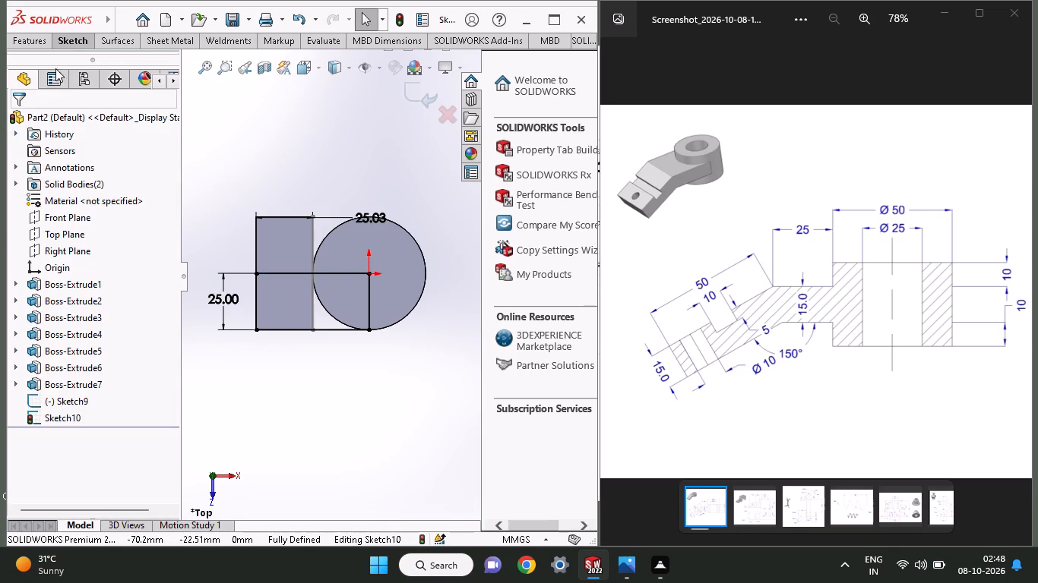
# Draw a second corner rectangle from the origin to the arm block's upper outer corner, mirroring the first one.
pyautogui.click(72, 37)
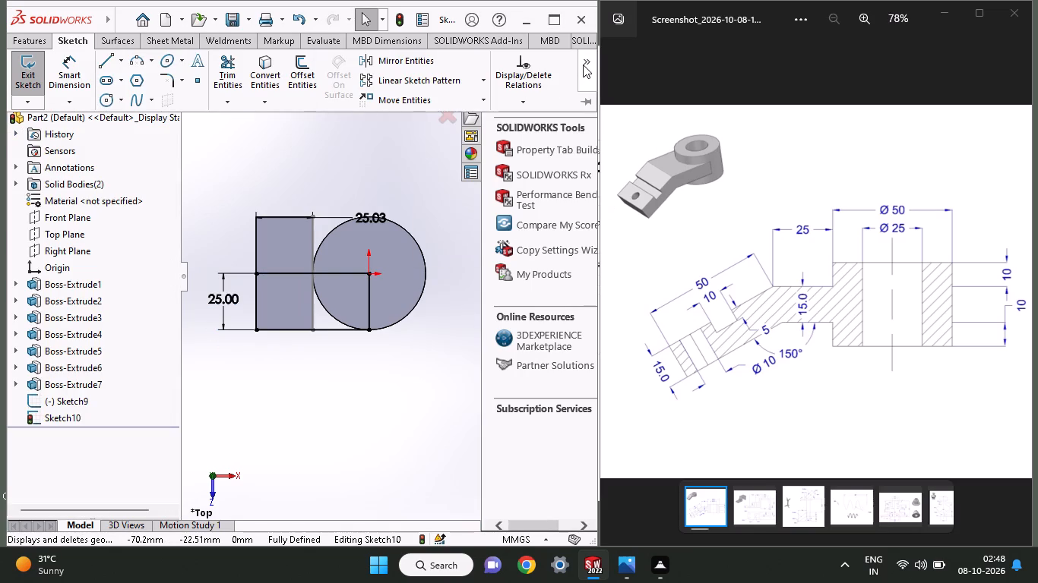
pyautogui.click(583, 65)
pyautogui.click(516, 114)
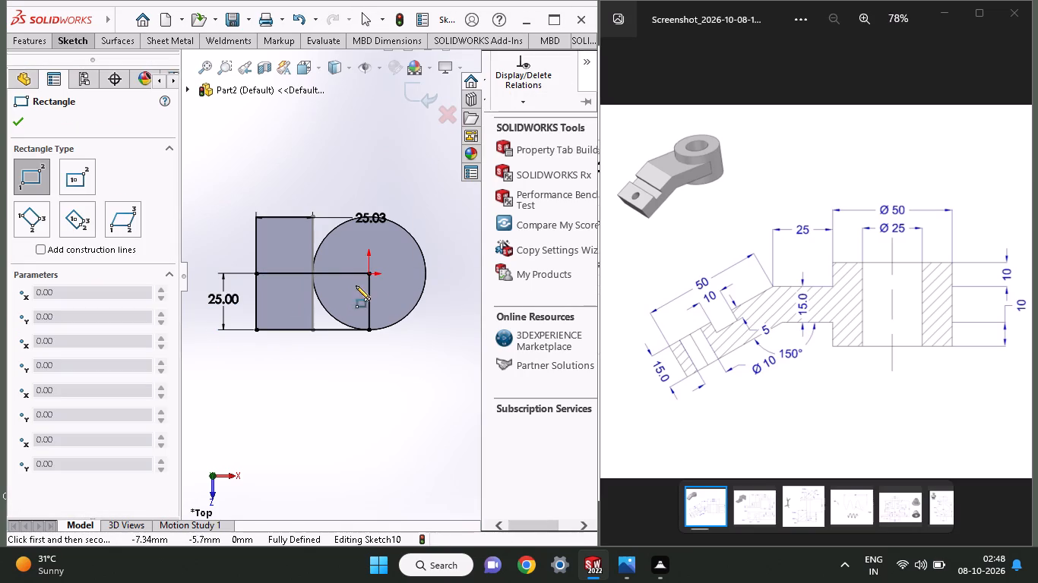
pyautogui.click(366, 274)
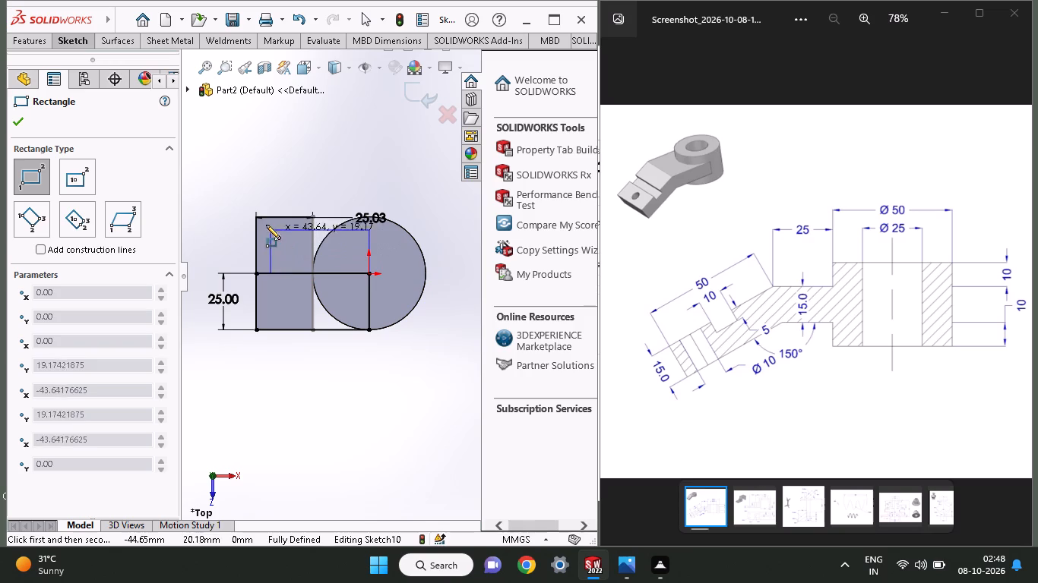
pyautogui.click(258, 216)
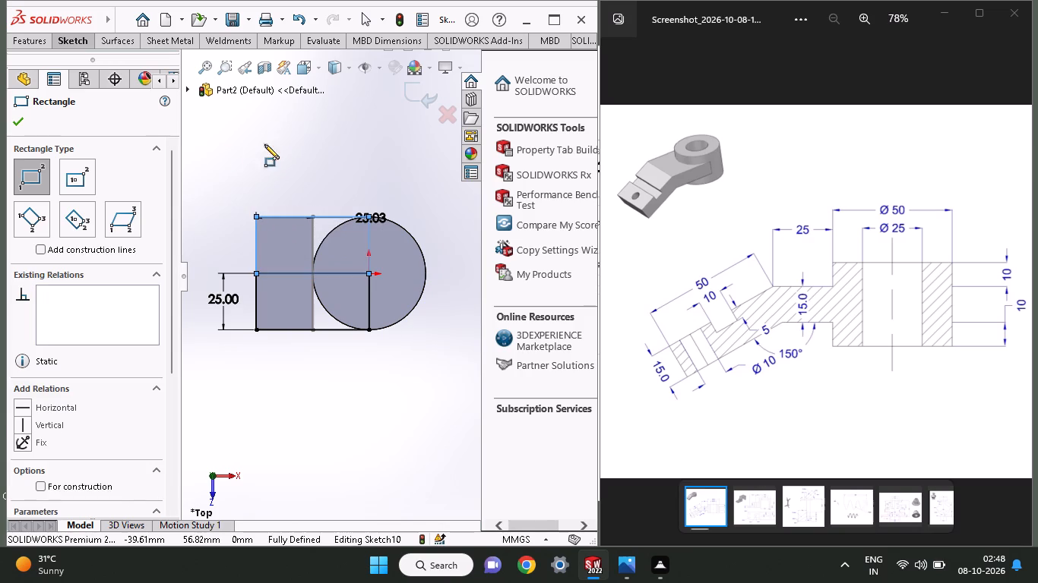
pyautogui.click(14, 120)
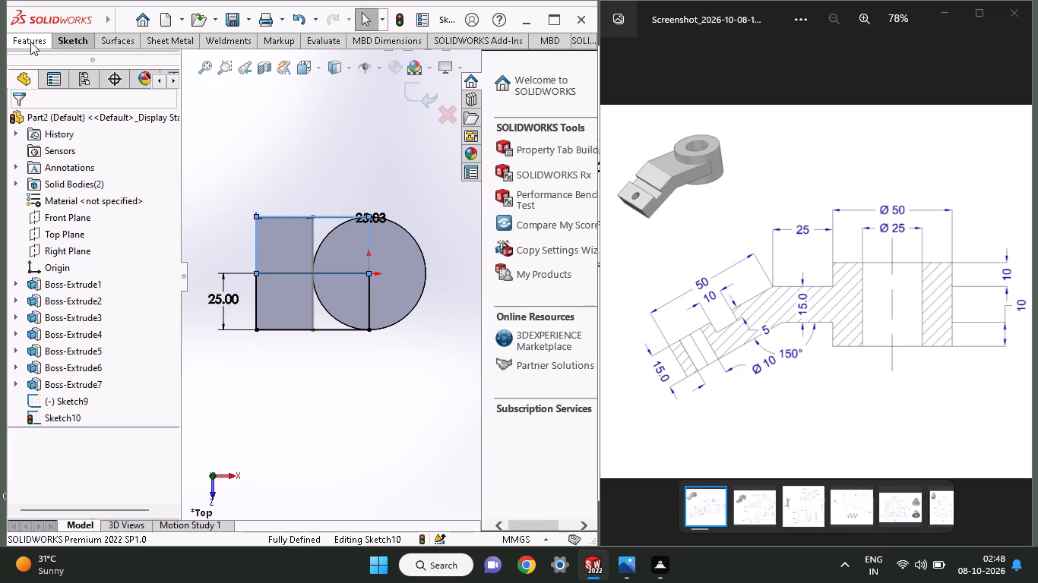
# Start a Boss-Extrude of the sketch with the two rectangle regions on either side of the centre line as contours.
pyautogui.click(30, 42)
pyautogui.click(43, 83)
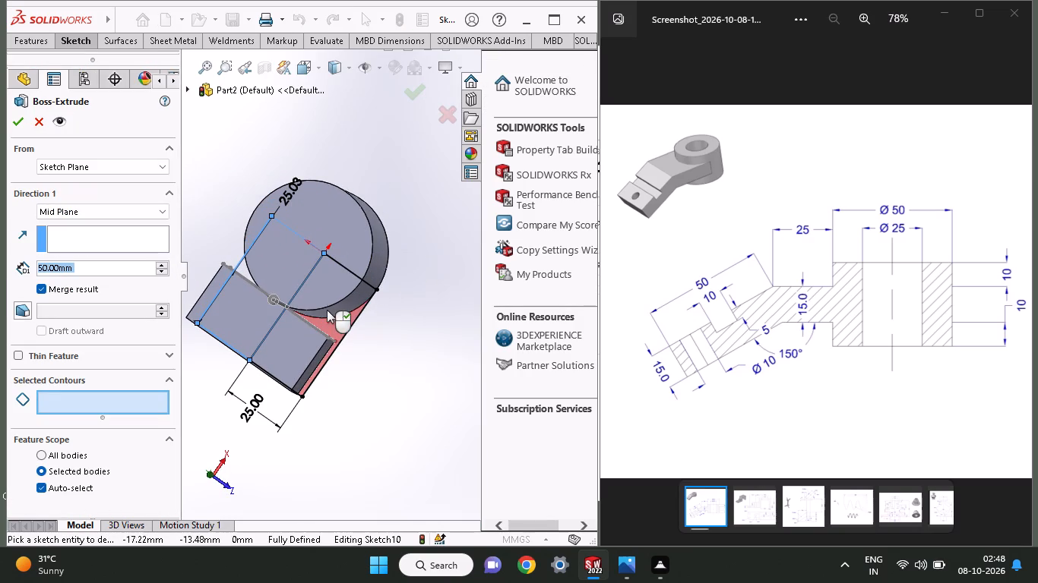
pyautogui.click(278, 274)
pyautogui.click(316, 314)
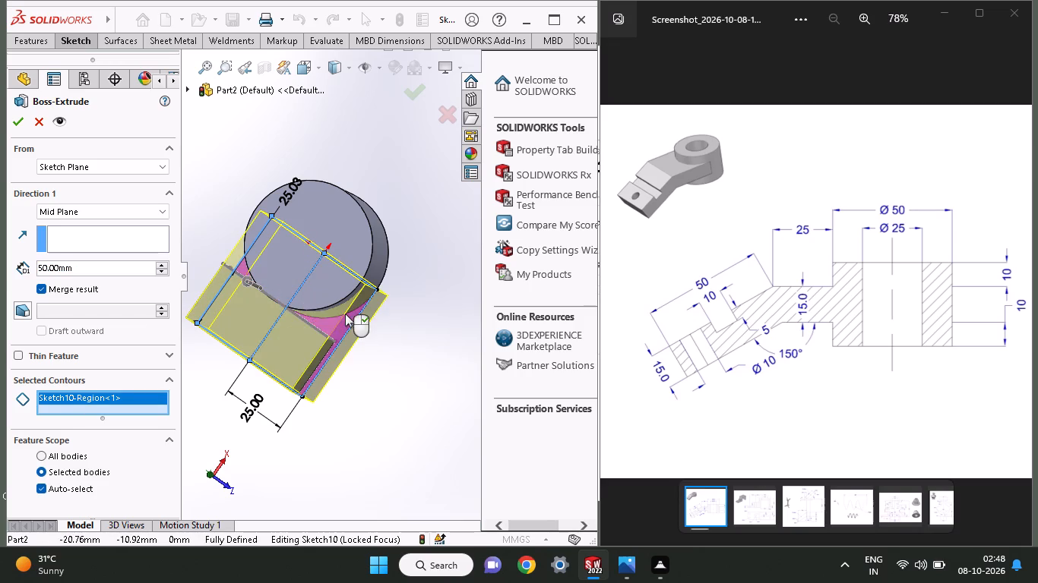
pyautogui.moveTo(348, 312); pyautogui.dragTo(275, 431, button='middle')
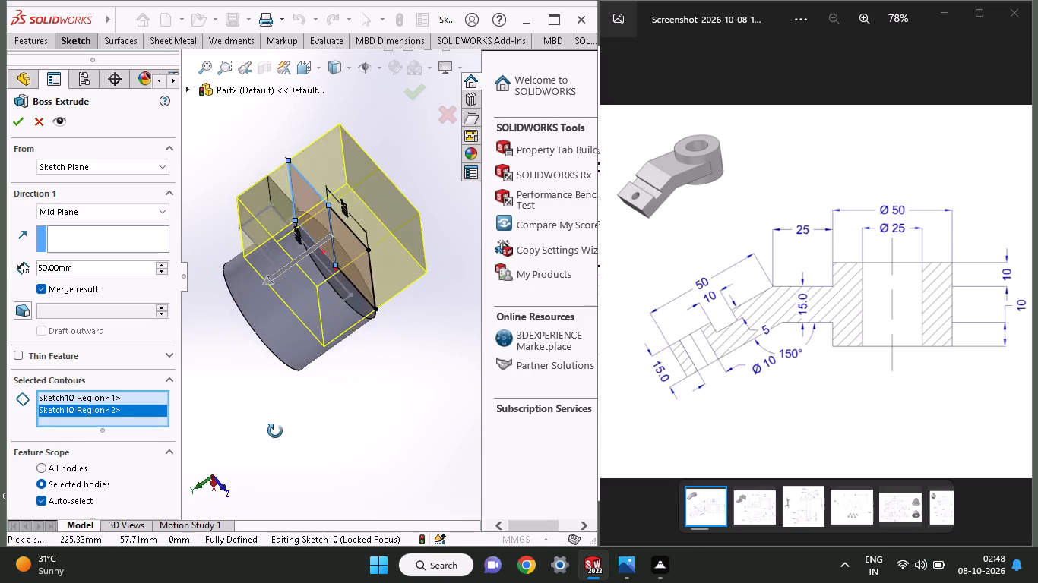
pyautogui.moveTo(275, 431); pyautogui.dragTo(324, 498, button='middle')
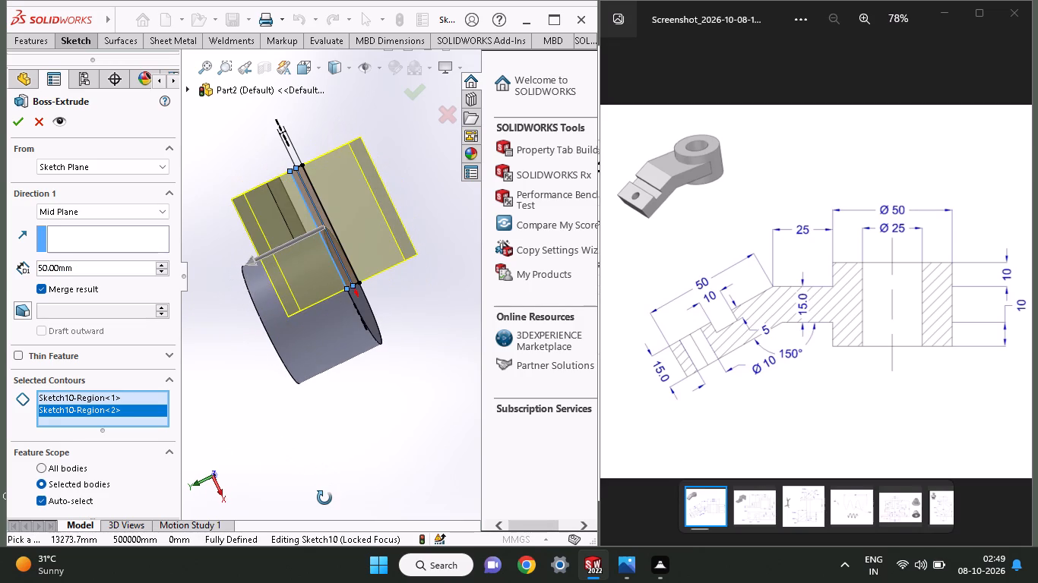
pyautogui.moveTo(324, 498); pyautogui.dragTo(342, 499, button='middle')
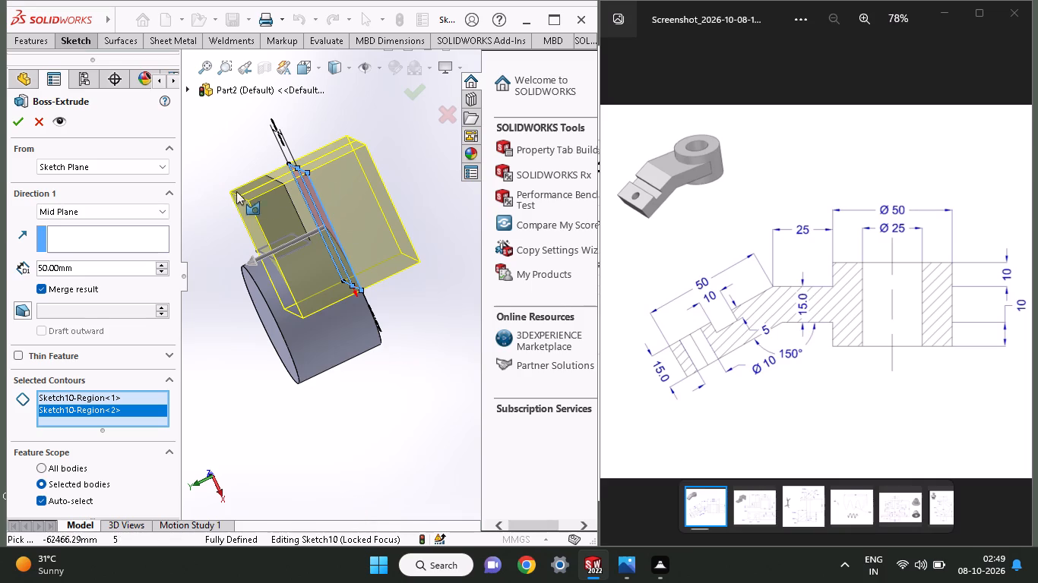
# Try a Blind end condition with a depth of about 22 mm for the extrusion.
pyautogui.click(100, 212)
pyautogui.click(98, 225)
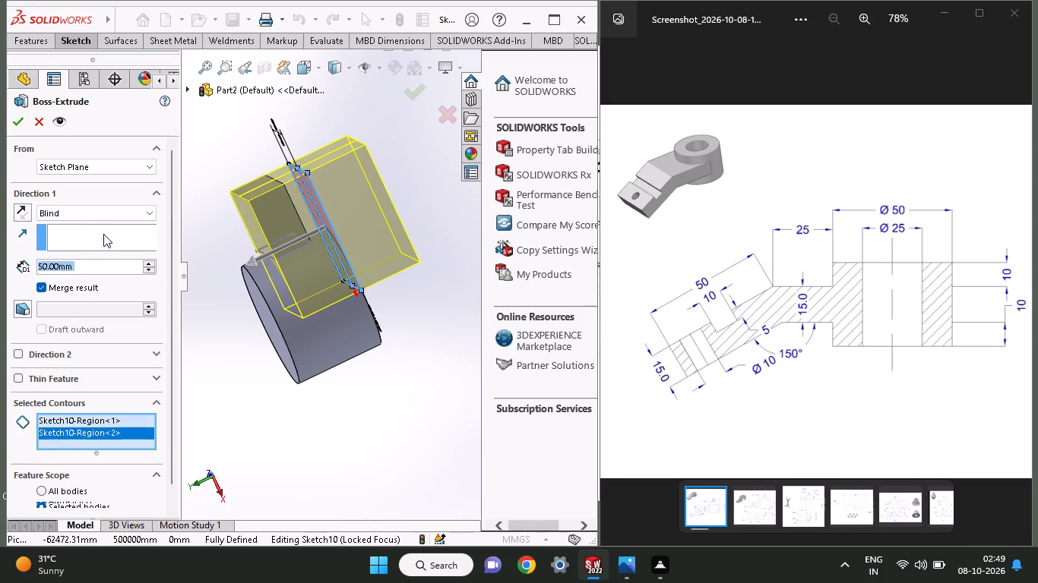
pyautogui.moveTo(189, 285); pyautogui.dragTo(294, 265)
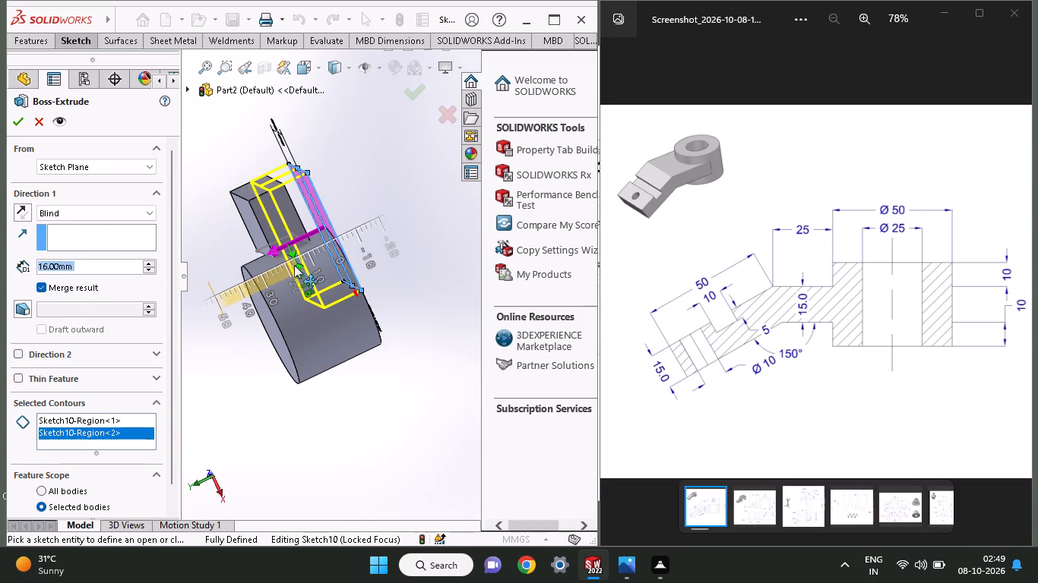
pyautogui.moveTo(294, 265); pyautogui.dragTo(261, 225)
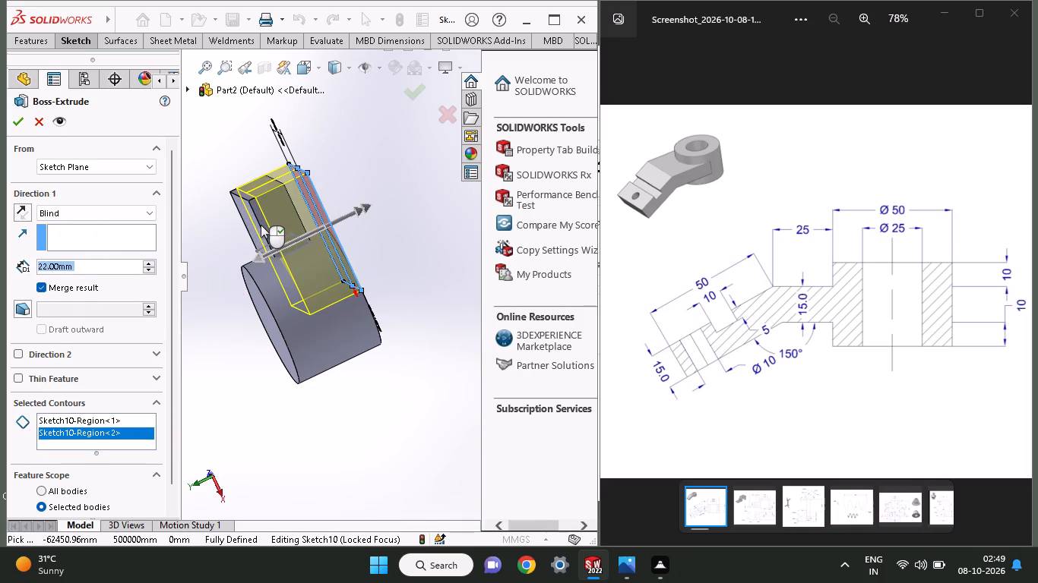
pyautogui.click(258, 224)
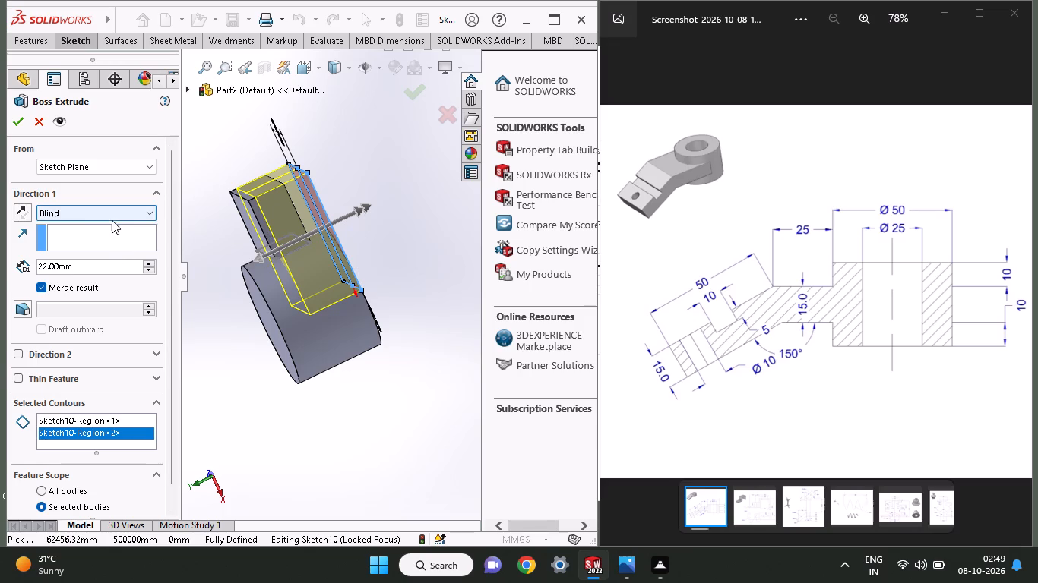
# Extrude the two regions with the Up To Vertex end condition, using the arm block's edge as the limit.
pyautogui.click(112, 220)
pyautogui.click(113, 250)
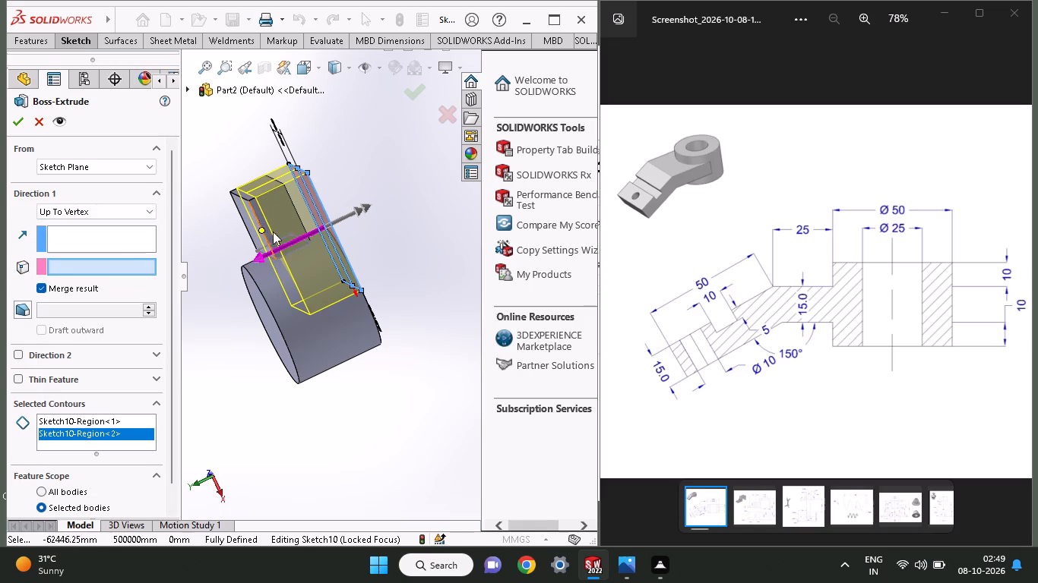
pyautogui.click(262, 232)
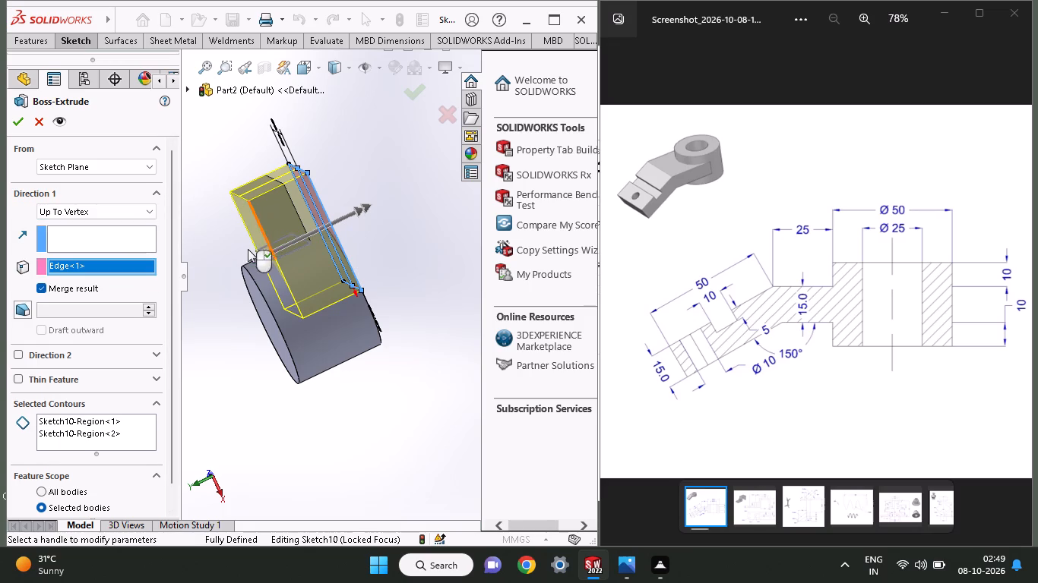
pyautogui.click(18, 126)
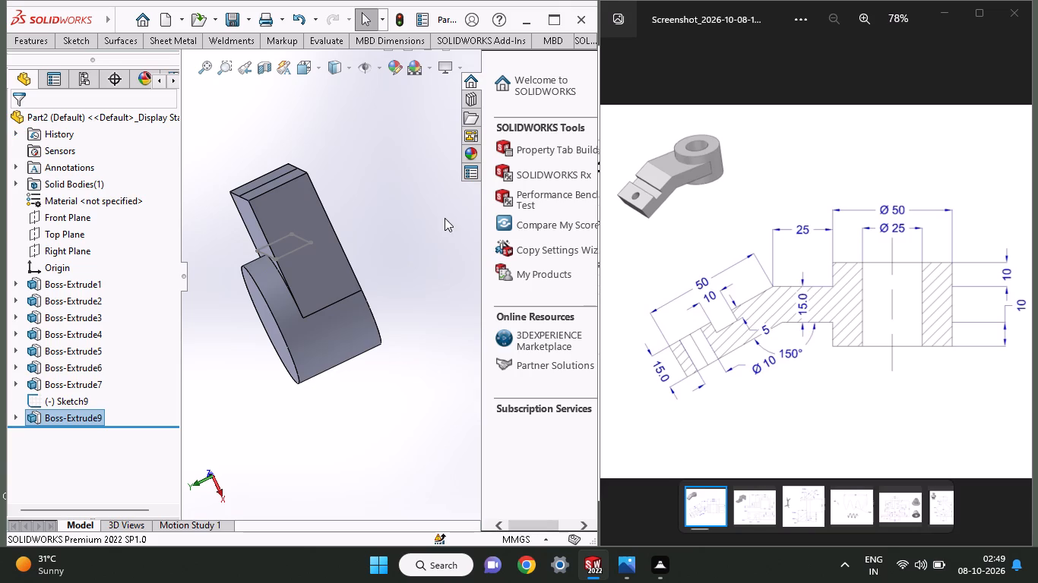
# Start a new sketch on the flat round-ended face shared by the arm block and hub.
pyautogui.moveTo(445, 218); pyautogui.dragTo(400, 390, button='middle')
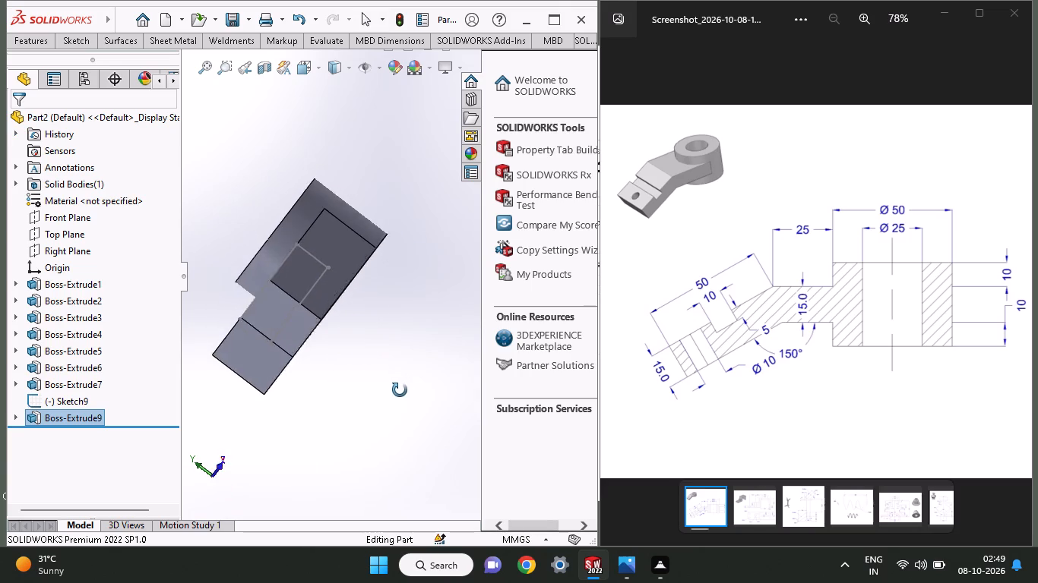
pyautogui.moveTo(400, 390); pyautogui.dragTo(292, 424, button='middle')
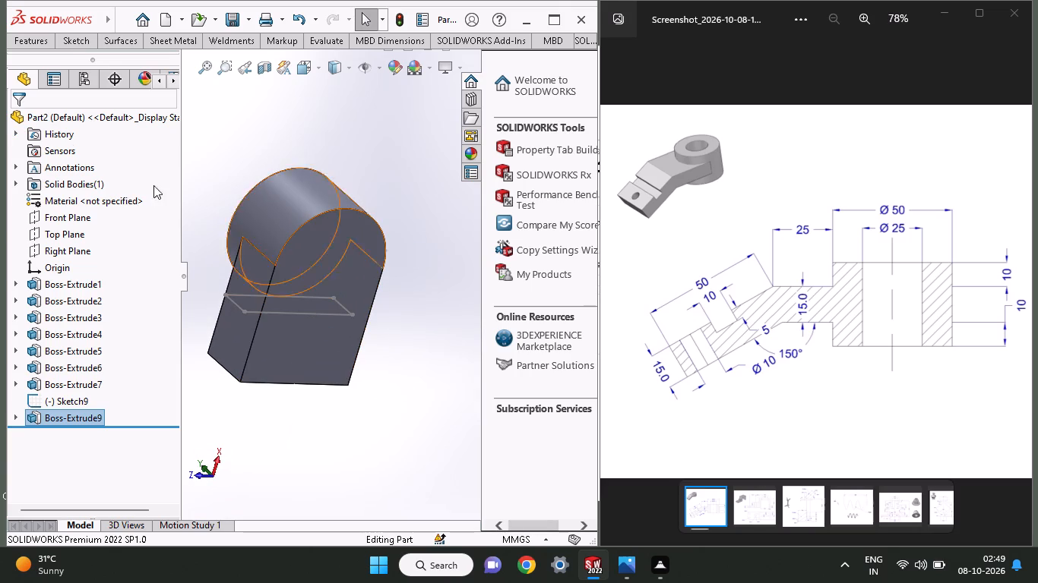
pyautogui.click(288, 290)
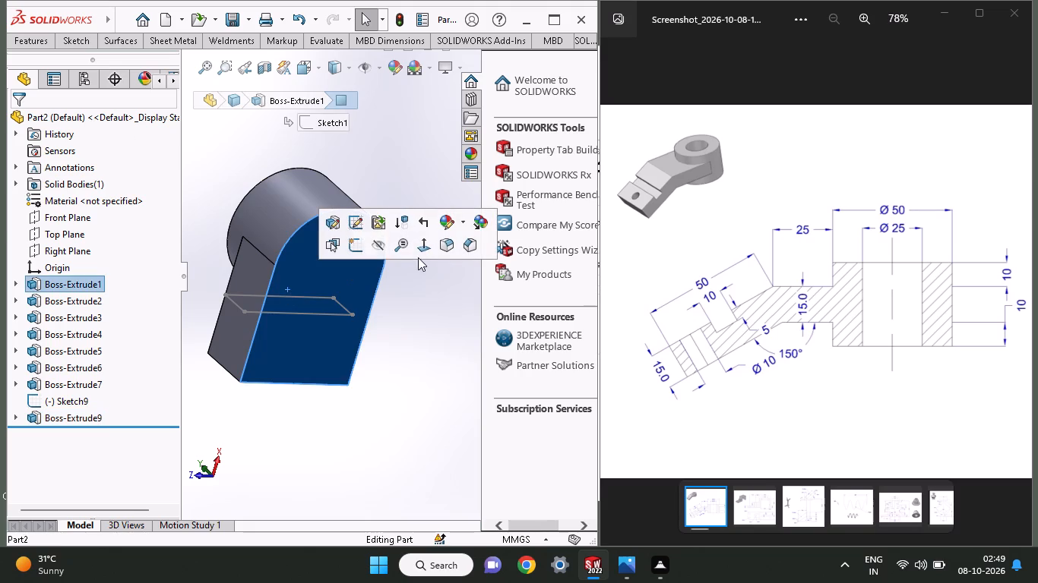
pyautogui.click(364, 250)
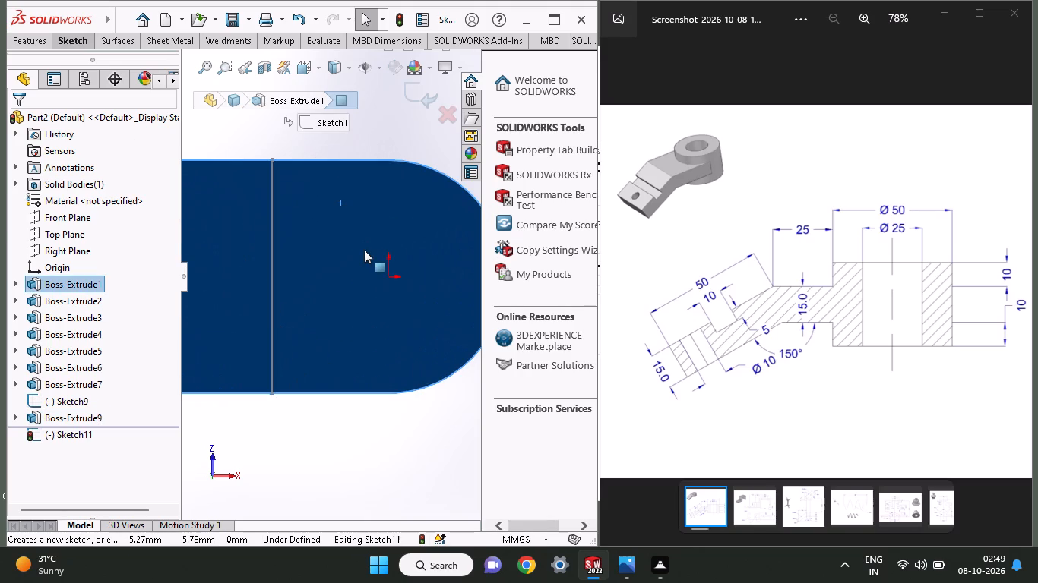
pyautogui.keyDown('ctrl'); pyautogui.scroll(2, 364, 250); pyautogui.keyUp('ctrl')
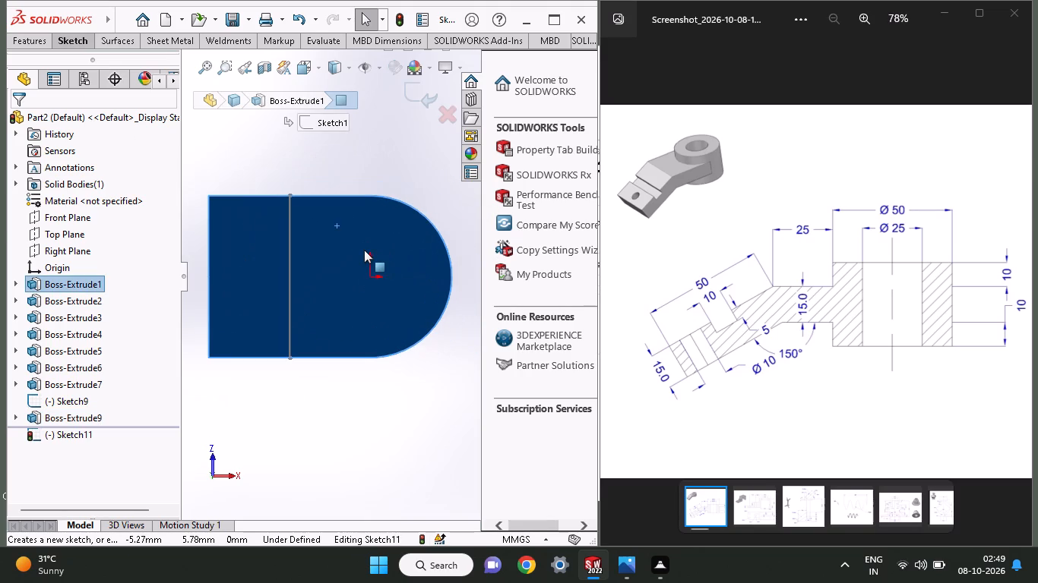
# Draw a corner rectangle about 50 by 50 mm from the face's upper outer corner to where its lower edge meets the round end.
pyautogui.click(59, 43)
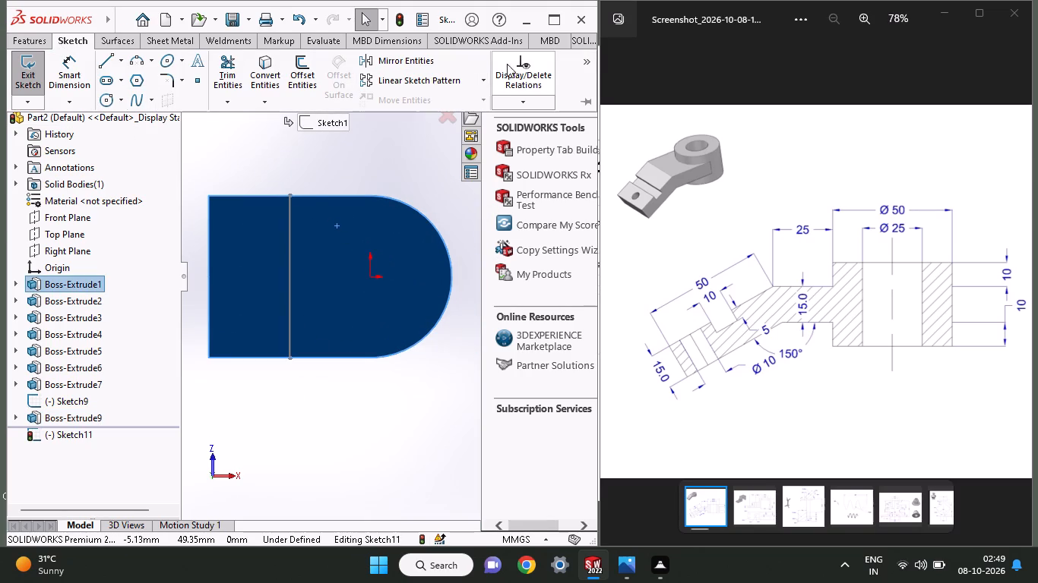
pyautogui.click(597, 73)
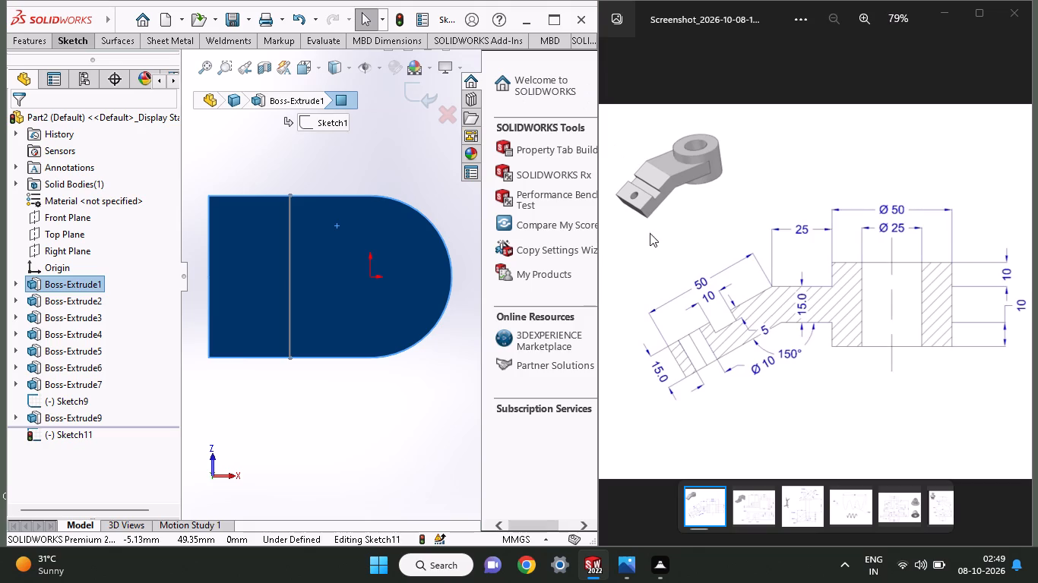
pyautogui.click(55, 43)
pyautogui.click(593, 75)
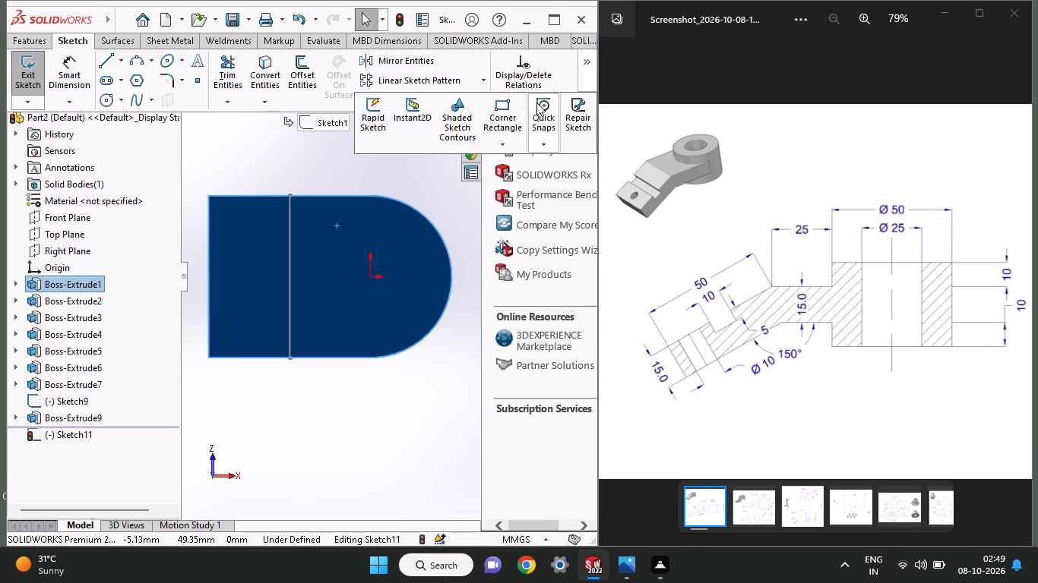
pyautogui.click(514, 100)
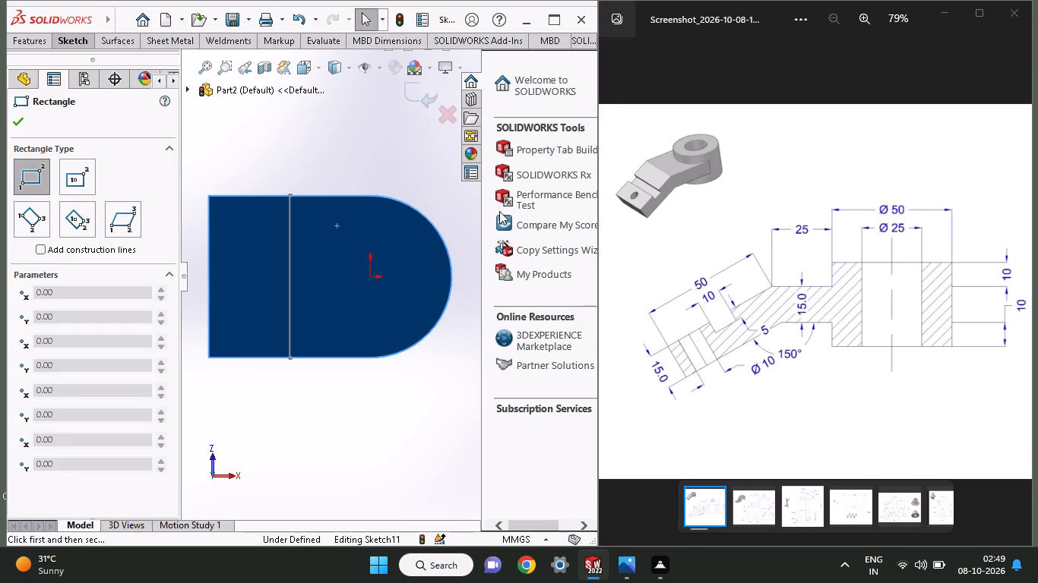
pyautogui.click(212, 196)
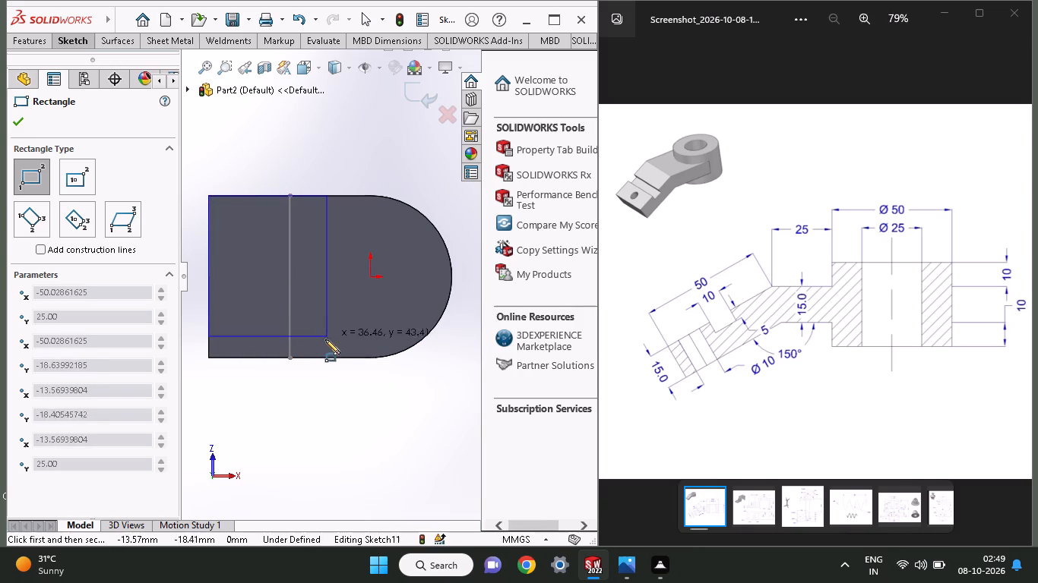
pyautogui.click(371, 360)
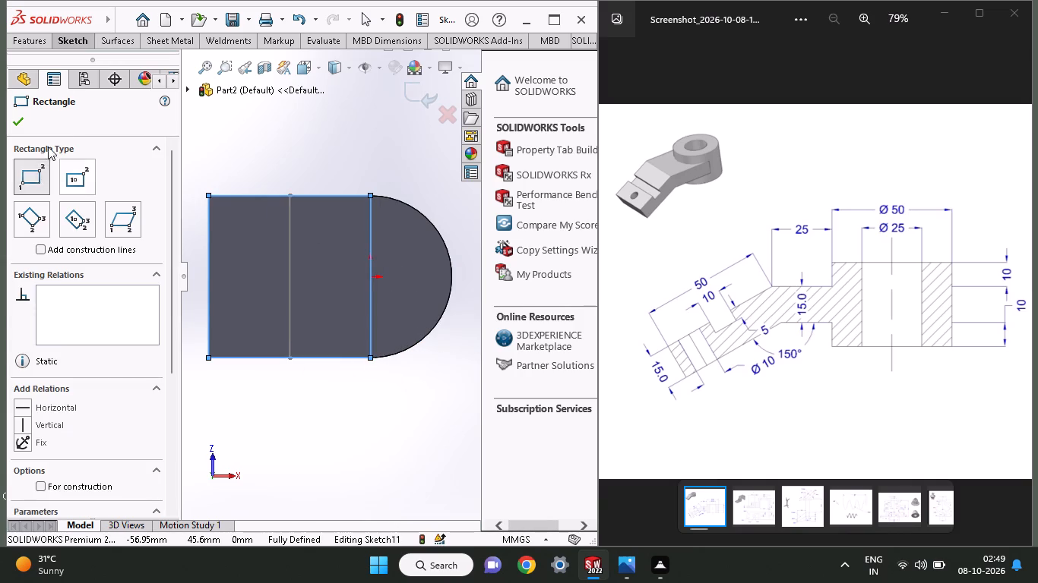
# Draw a circle of about 25 mm radius centred on the origin, reaching the face's rounded end.
pyautogui.click(83, 46)
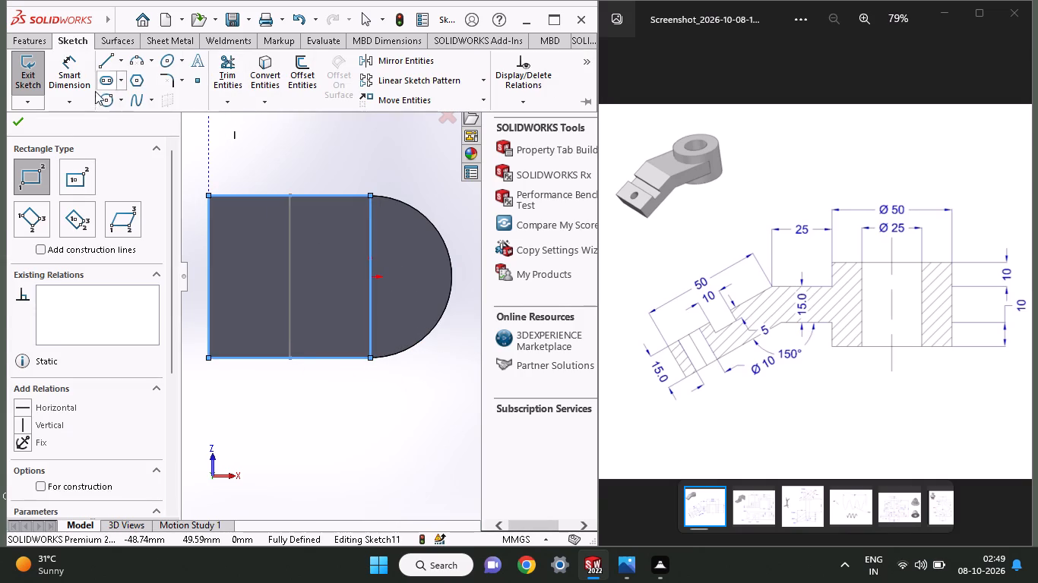
pyautogui.click(103, 100)
pyautogui.click(371, 280)
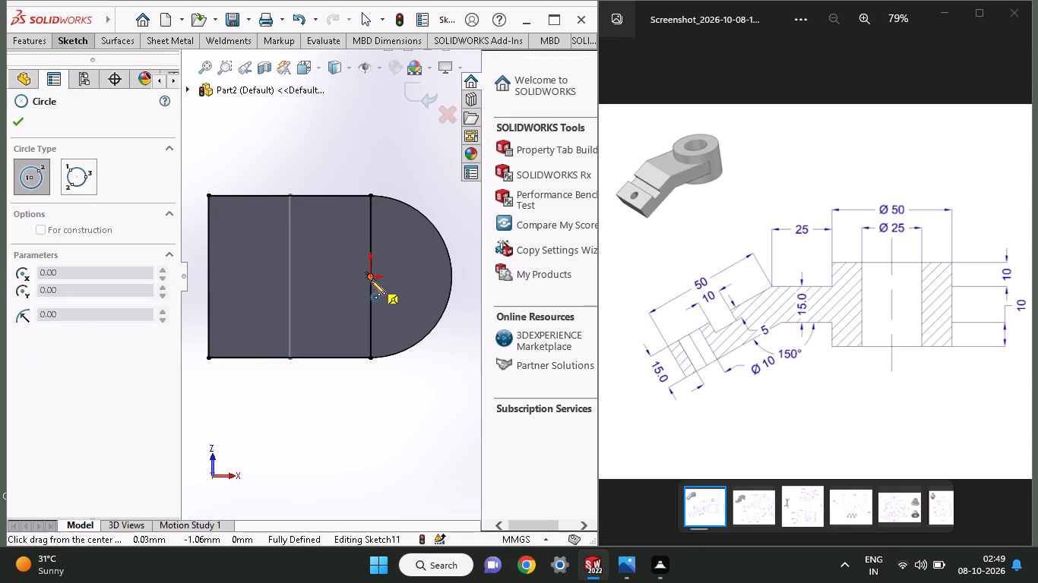
pyautogui.click(452, 275)
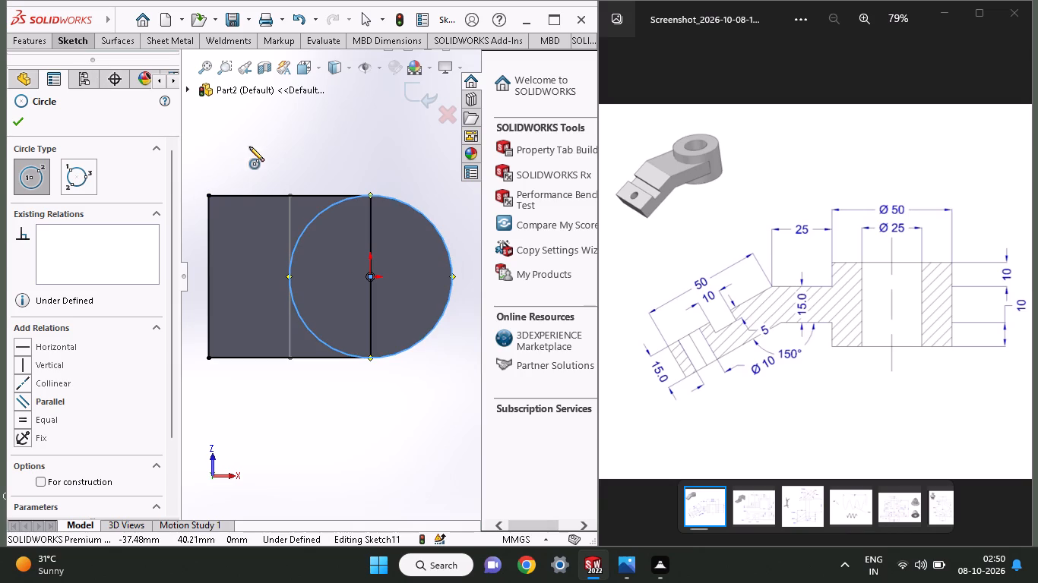
# Extrude-cut all three sketch regions of the rectangle and circle to a Blind depth of 10 mm.
pyautogui.click(14, 33)
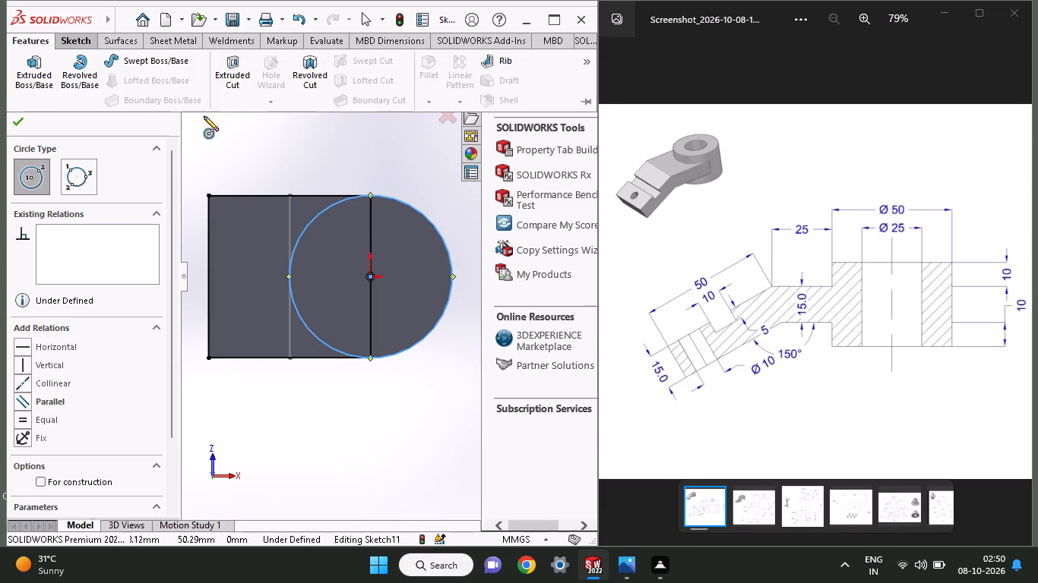
pyautogui.click(251, 80)
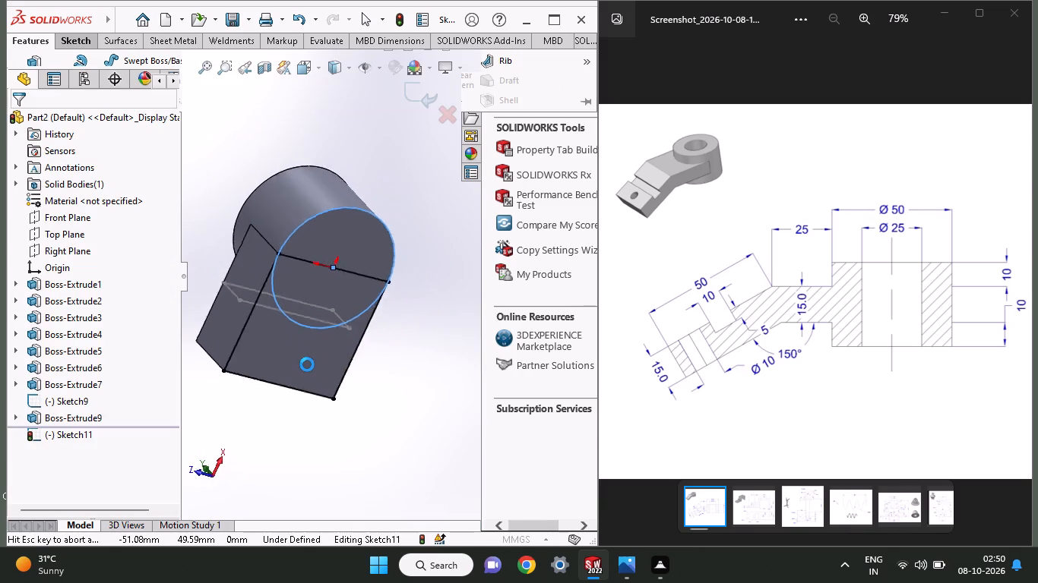
pyautogui.click(307, 364)
pyautogui.click(324, 306)
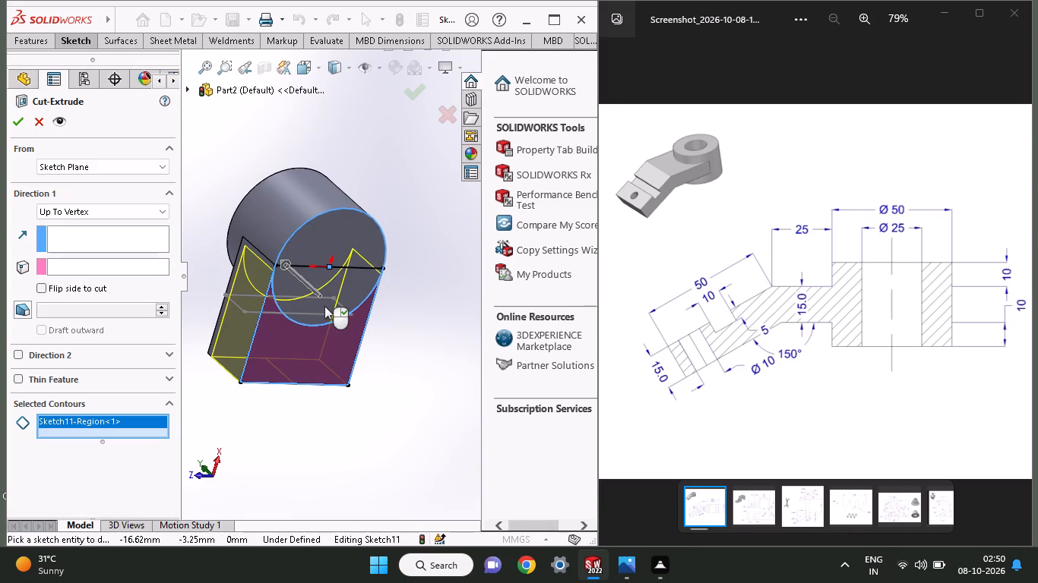
pyautogui.click(327, 241)
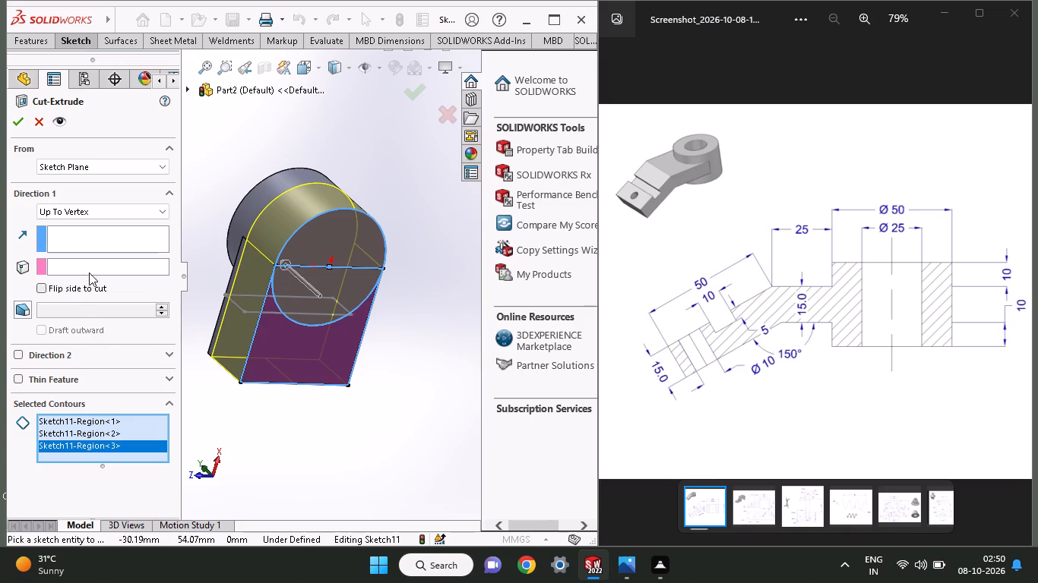
pyautogui.click(97, 219)
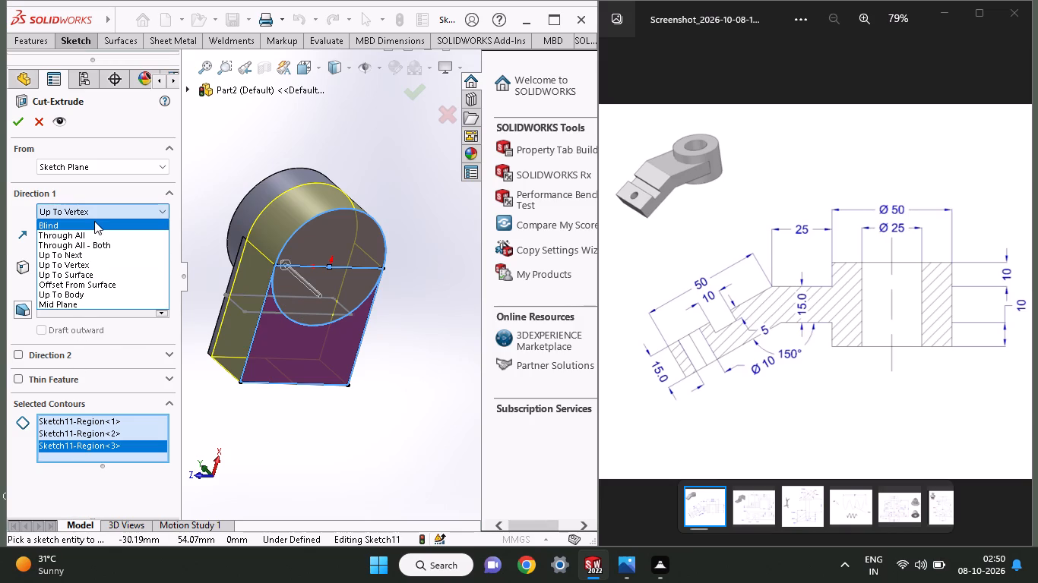
pyautogui.click(94, 221)
pyautogui.write('10')
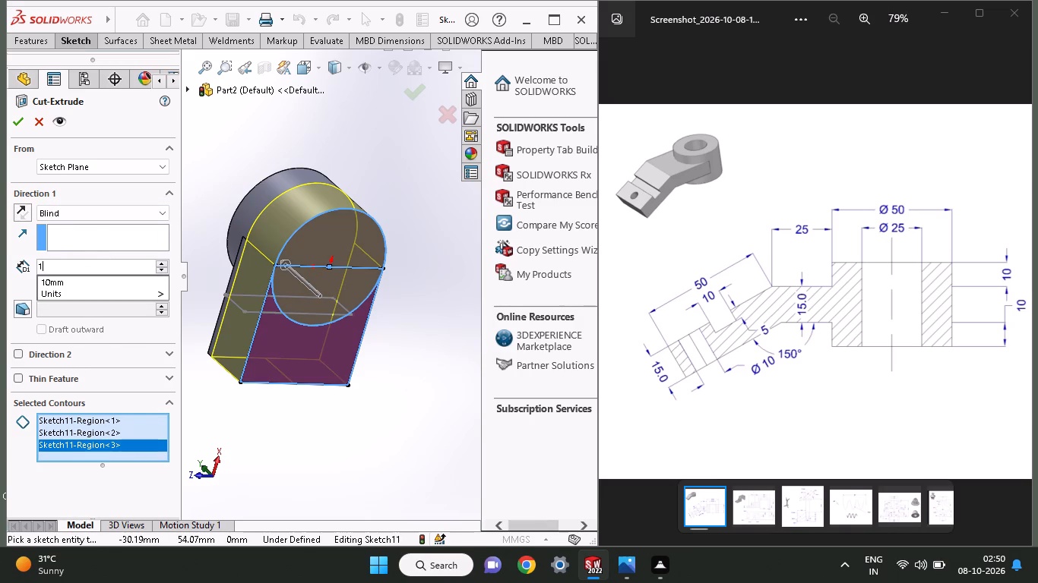
pyautogui.press('Return')
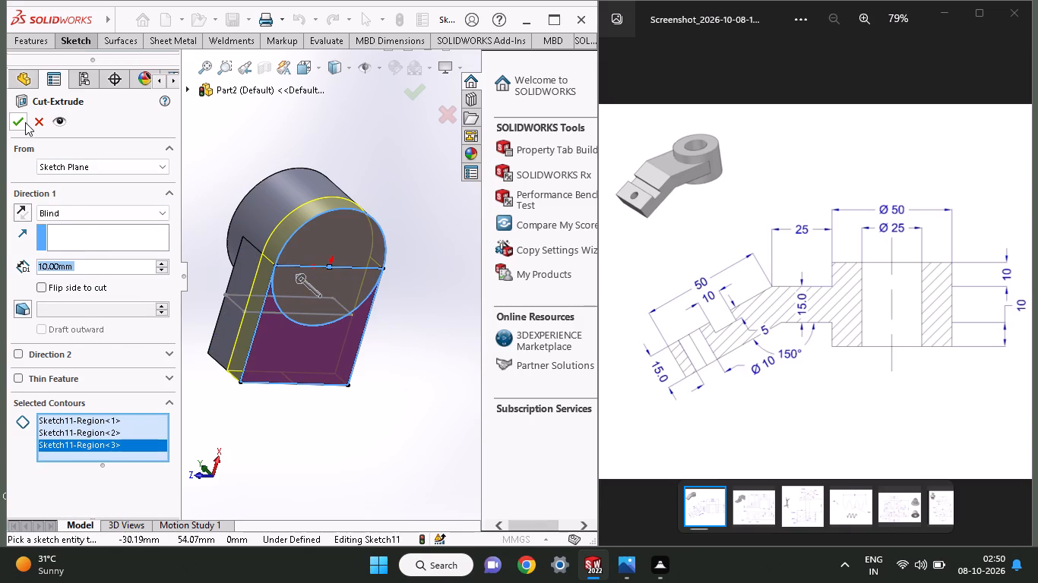
pyautogui.click(25, 122)
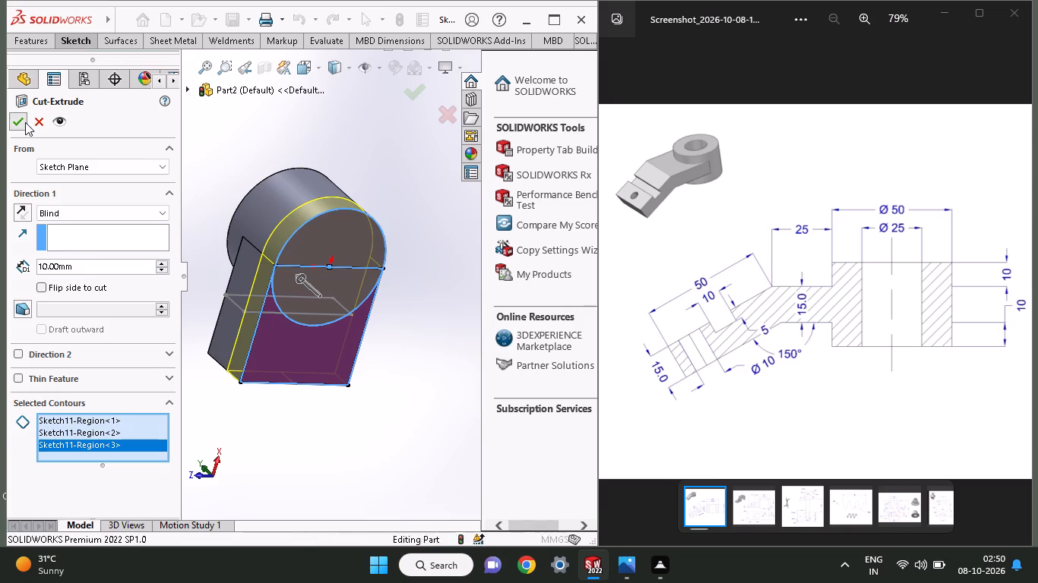
# On the underside face exposed by the cut, sketch a circle of 25 mm radius centred on the origin.
pyautogui.moveTo(292, 320); pyautogui.dragTo(347, 408, button='middle')
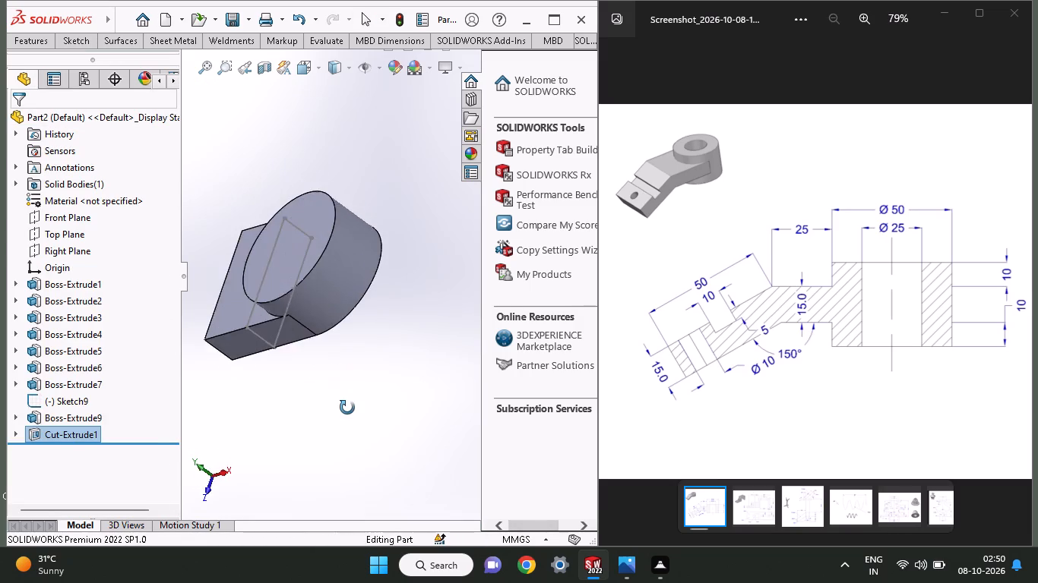
pyautogui.moveTo(347, 408); pyautogui.dragTo(275, 399, button='middle')
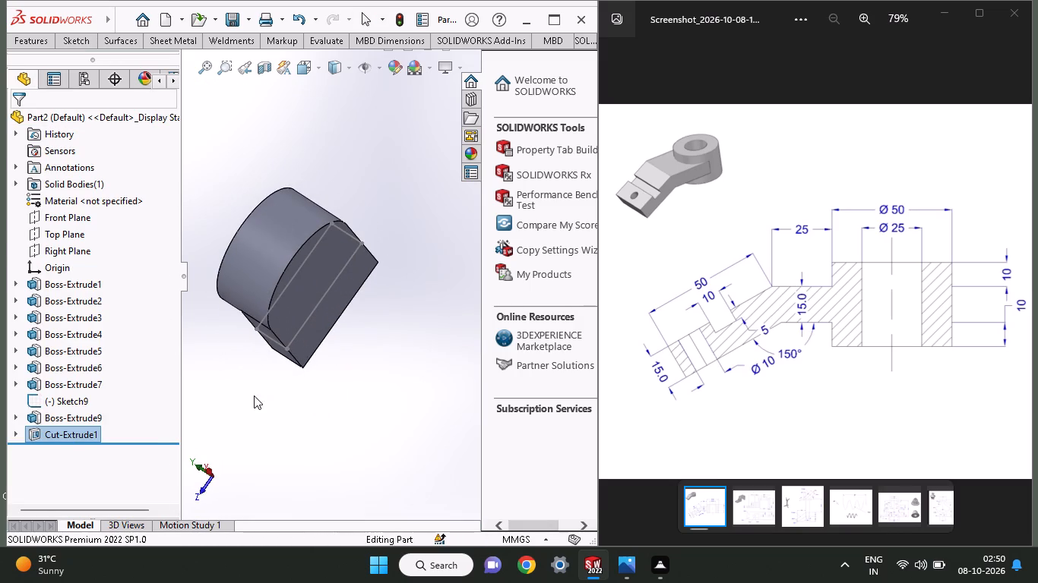
pyautogui.click(302, 276)
pyautogui.click(369, 235)
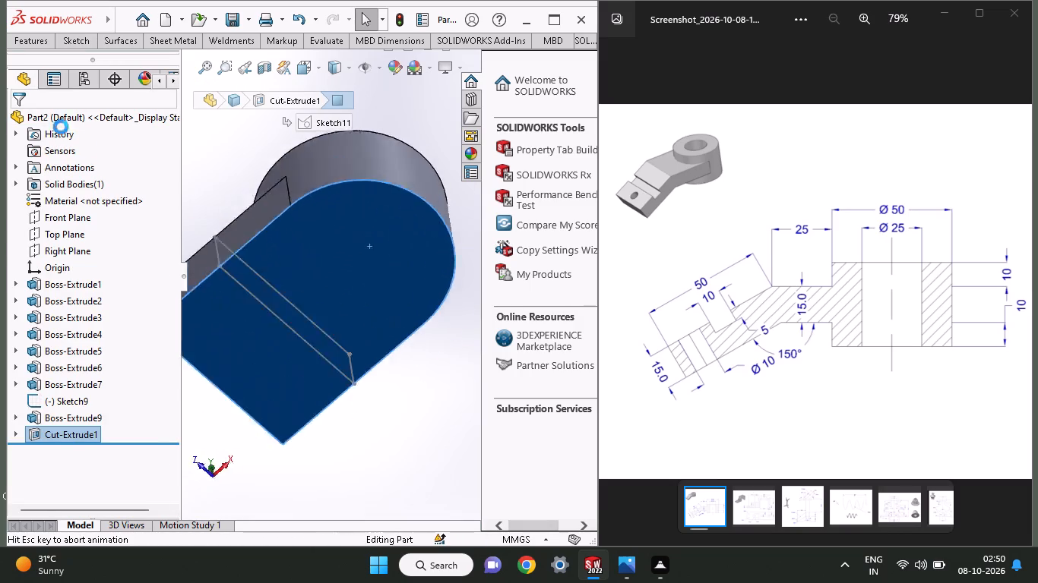
pyautogui.click(60, 42)
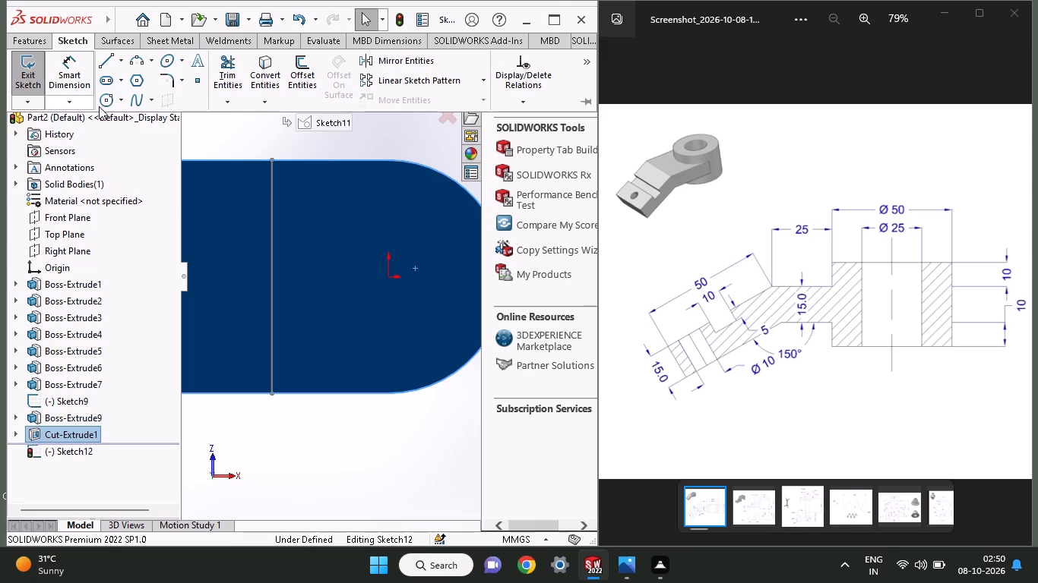
pyautogui.click(99, 106)
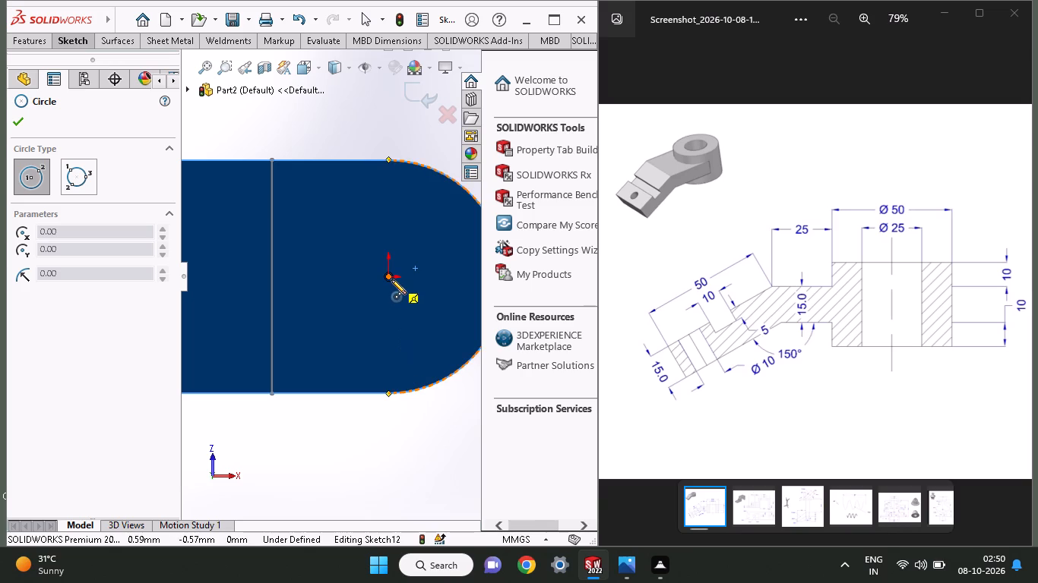
pyautogui.click(391, 279)
pyautogui.click(405, 391)
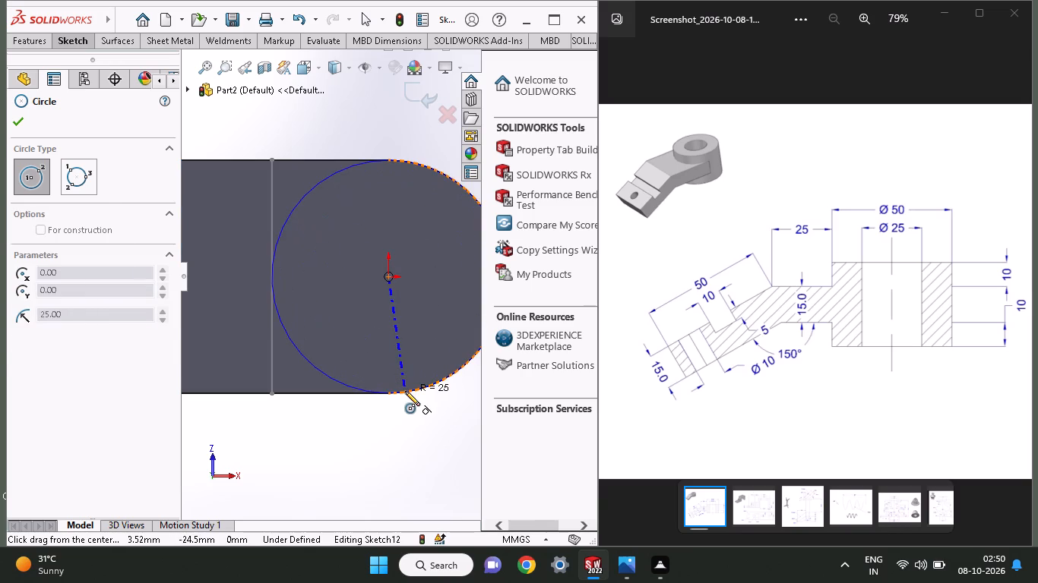
# Extrude the circle 10 mm as a Blind boss merged with the body to extend the hub downward.
pyautogui.click(19, 38)
pyautogui.click(27, 76)
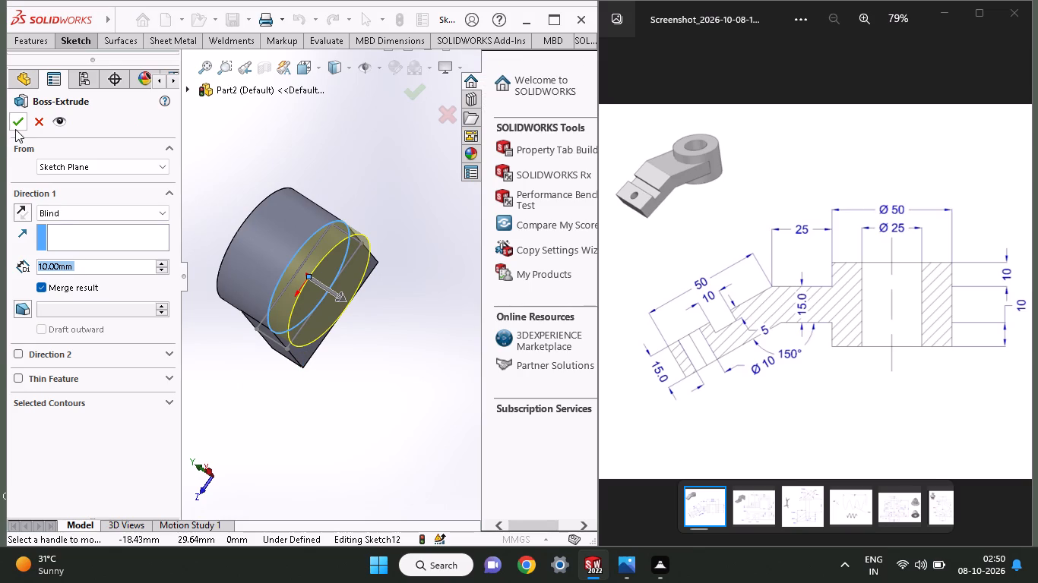
pyautogui.click(15, 129)
# On the hub's top circular face, sketch a circle of about 10 mm radius centred on the origin.
pyautogui.moveTo(249, 394); pyautogui.dragTo(359, 365, button='middle')
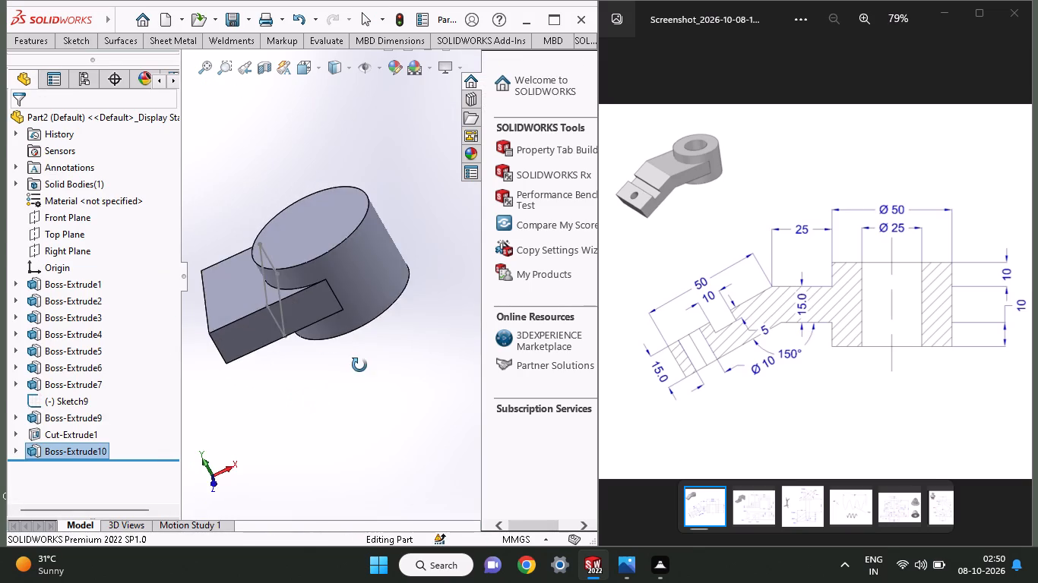
pyautogui.moveTo(359, 365); pyautogui.dragTo(352, 445, button='middle')
pyautogui.moveTo(382, 426); pyautogui.dragTo(408, 359, button='middle')
pyautogui.click(347, 235)
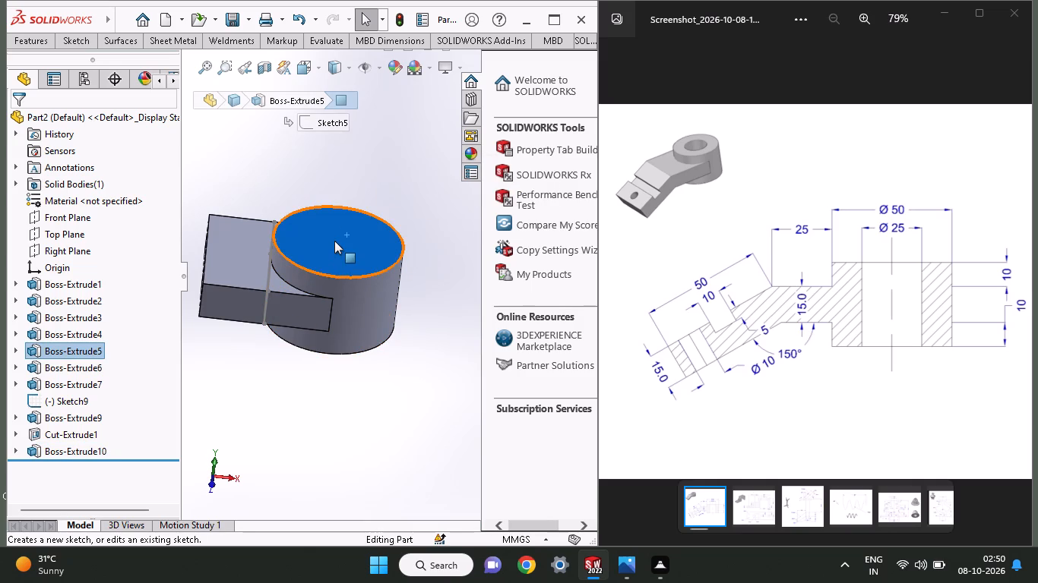
pyautogui.click(334, 241)
pyautogui.click(408, 202)
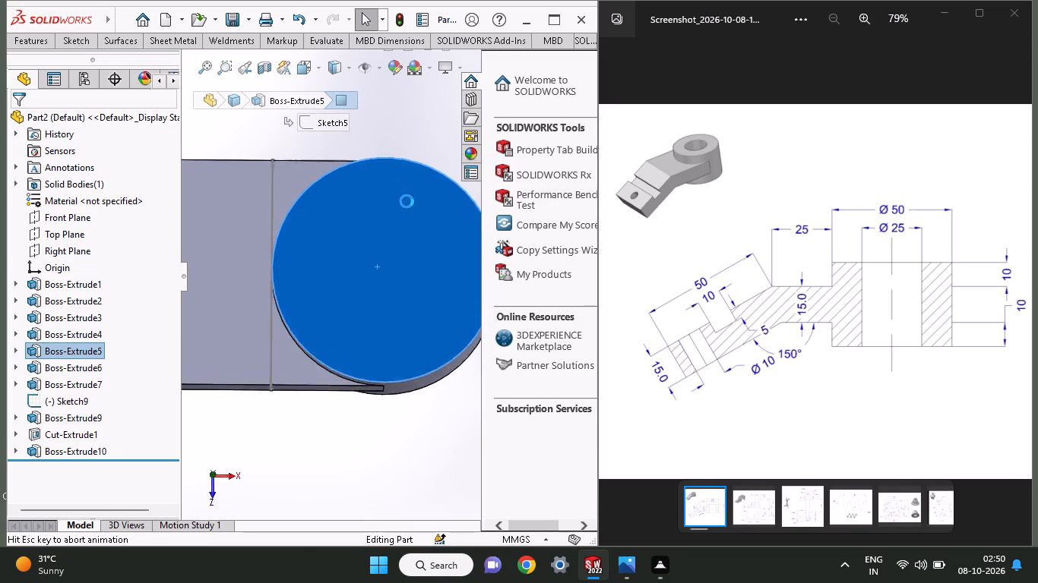
pyautogui.click(75, 37)
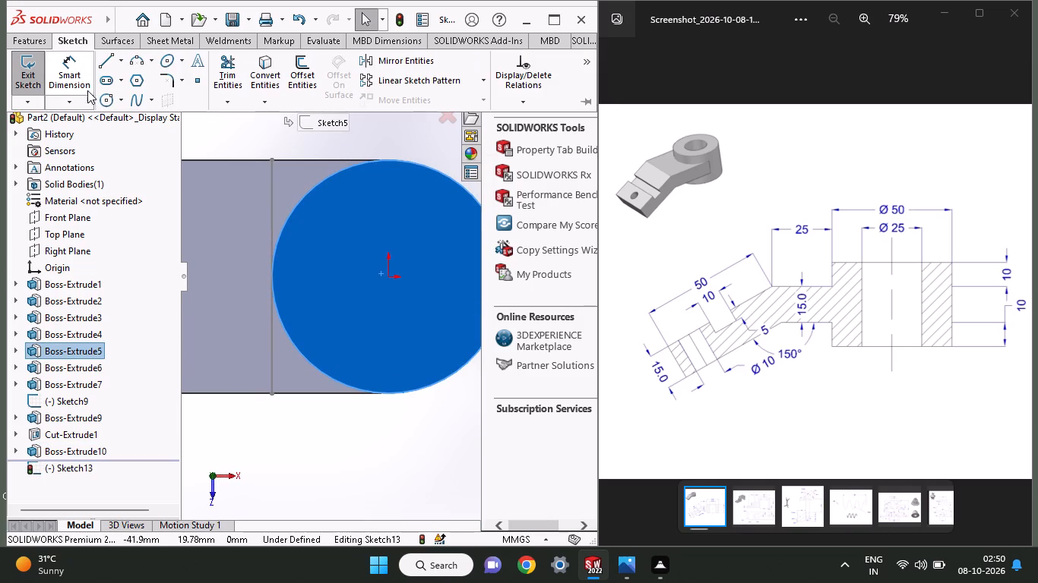
pyautogui.click(100, 102)
pyautogui.click(388, 273)
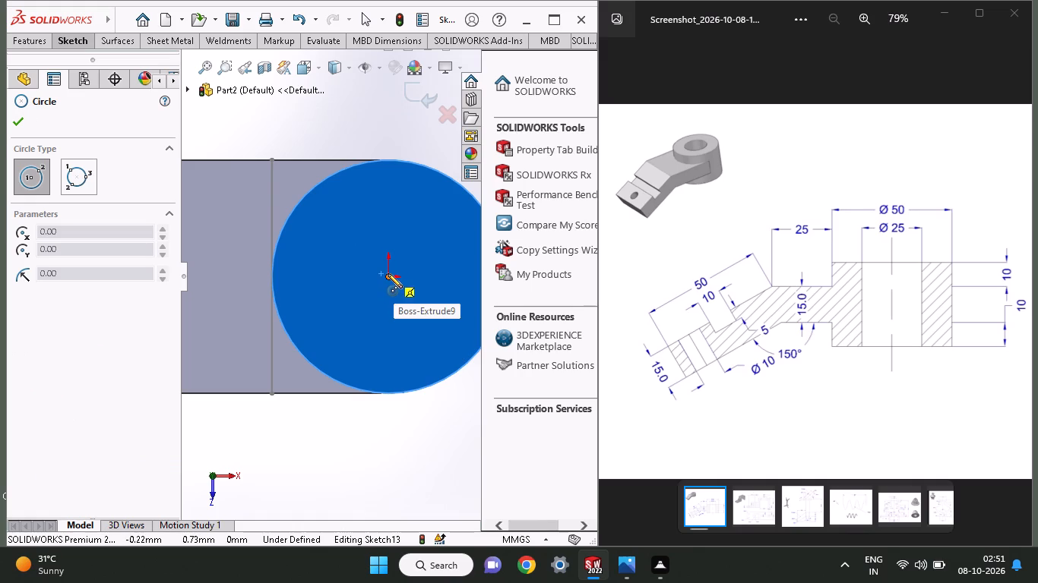
pyautogui.click(406, 320)
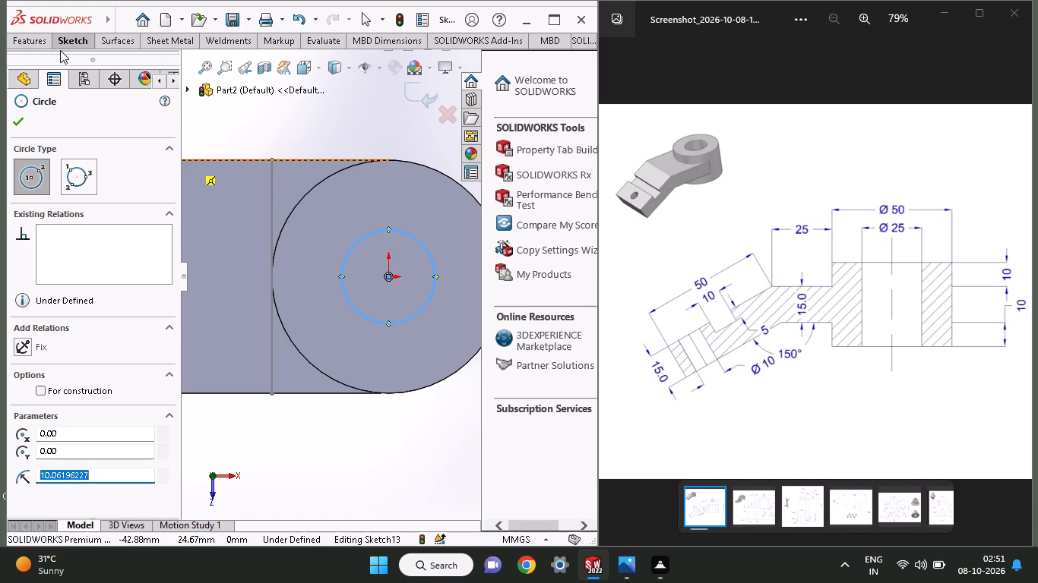
# Dimension the bore circle's diameter to 25 mm.
pyautogui.click(60, 45)
pyautogui.click(60, 68)
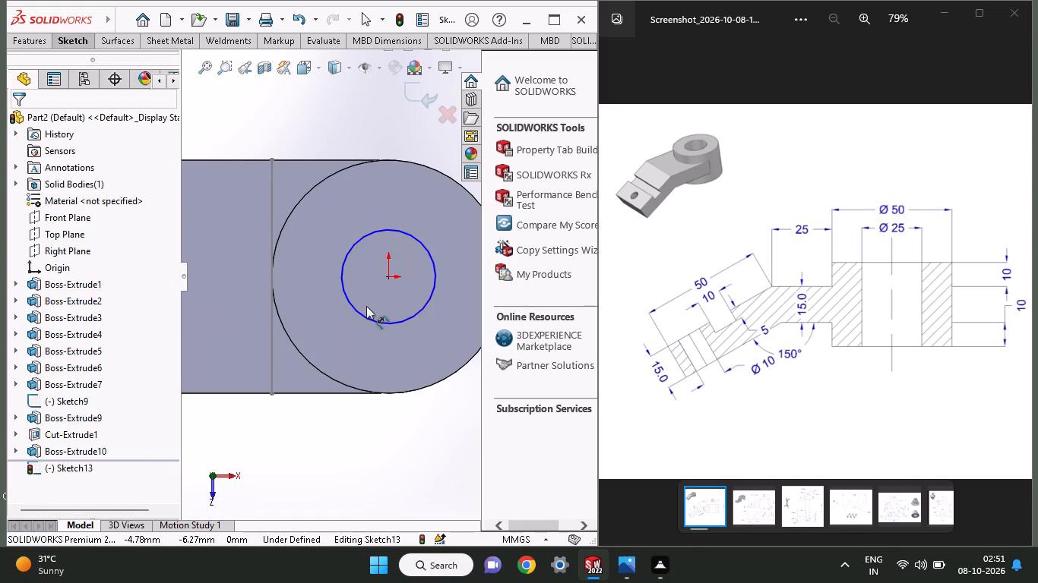
pyautogui.click(361, 314)
pyautogui.click(359, 213)
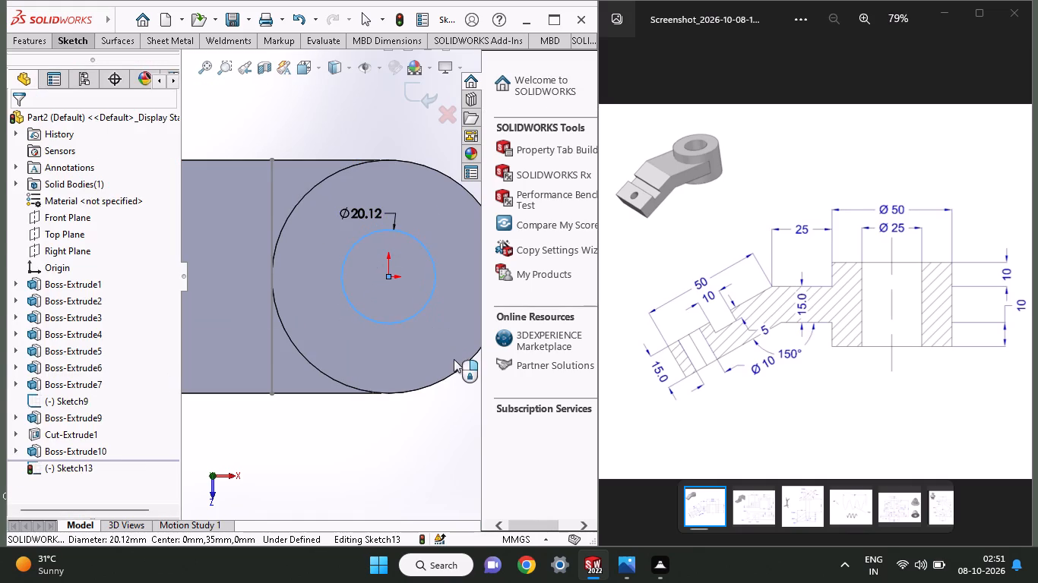
pyautogui.write('25')
pyautogui.press('Return')
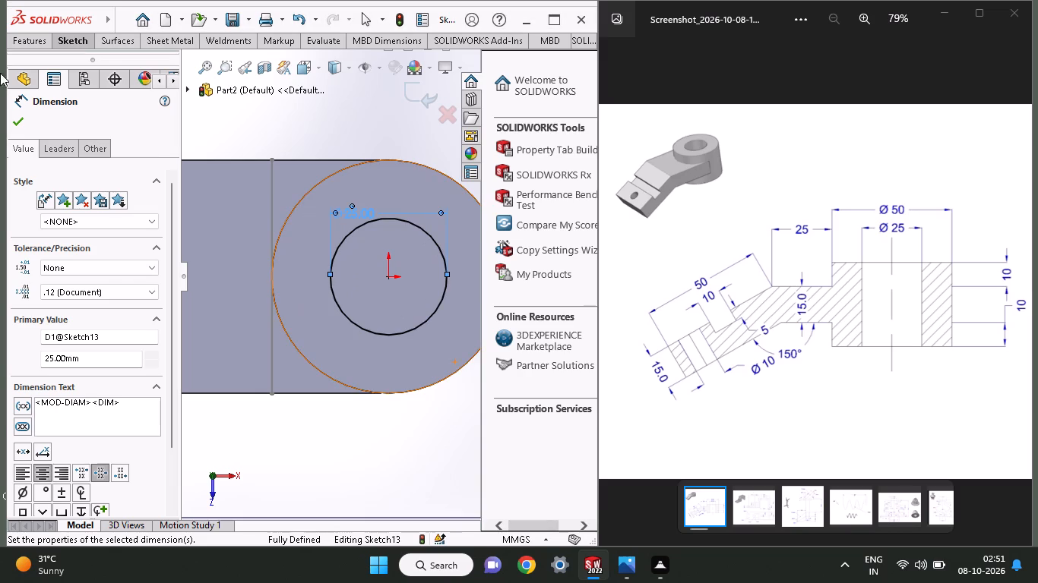
# Extrude-cut the bore circle through the hub, 80 mm downward and 34 mm in the second direction.
pyautogui.click(13, 33)
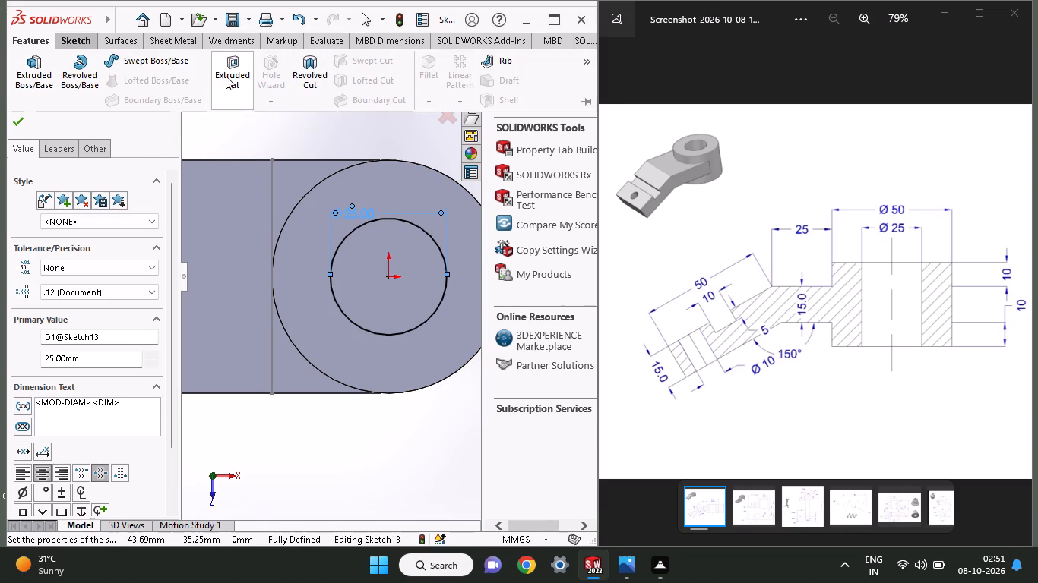
pyautogui.click(226, 76)
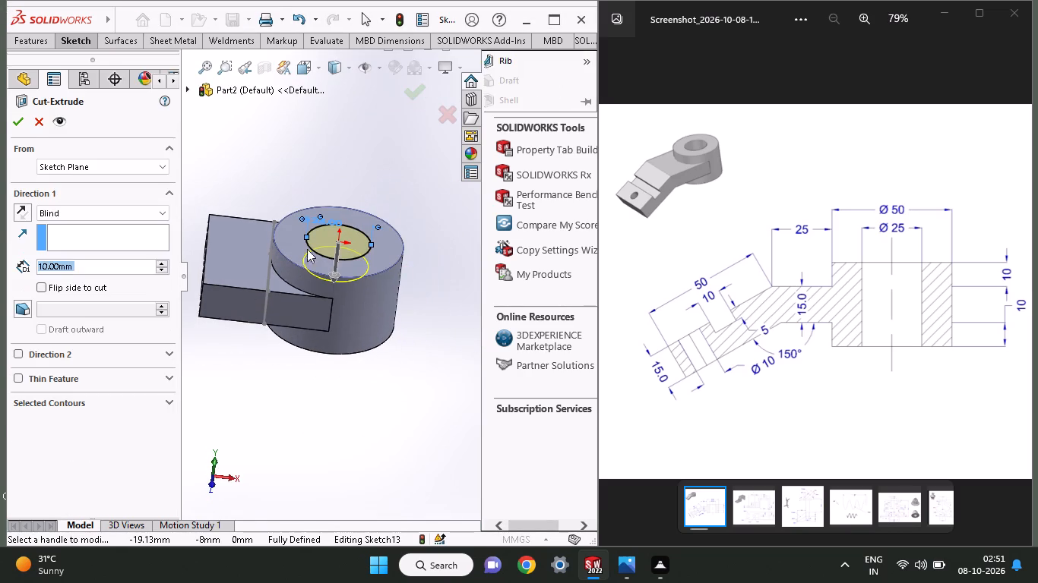
pyautogui.moveTo(329, 284); pyautogui.dragTo(344, 420)
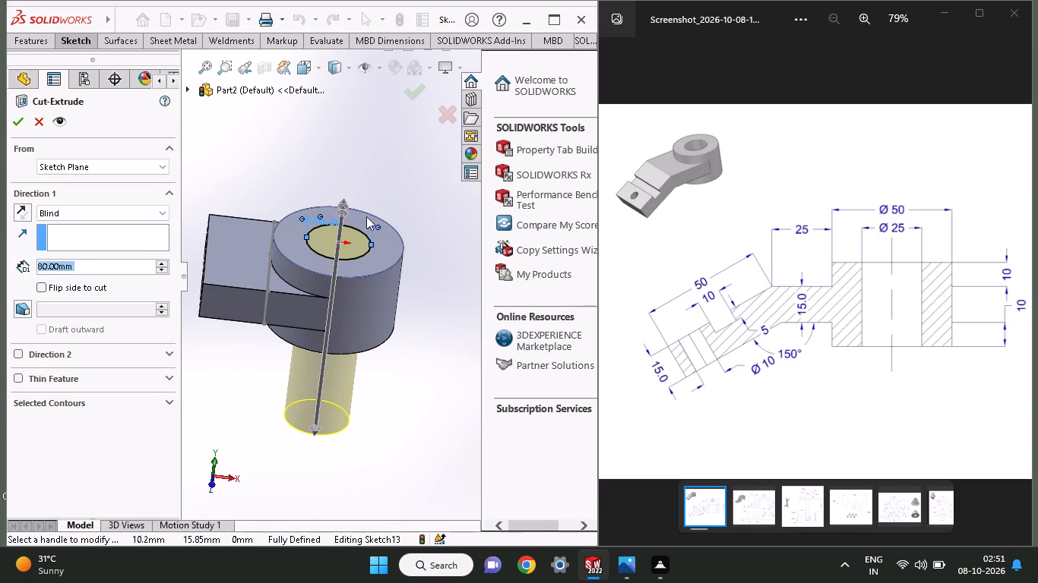
pyautogui.moveTo(339, 212); pyautogui.dragTo(340, 167)
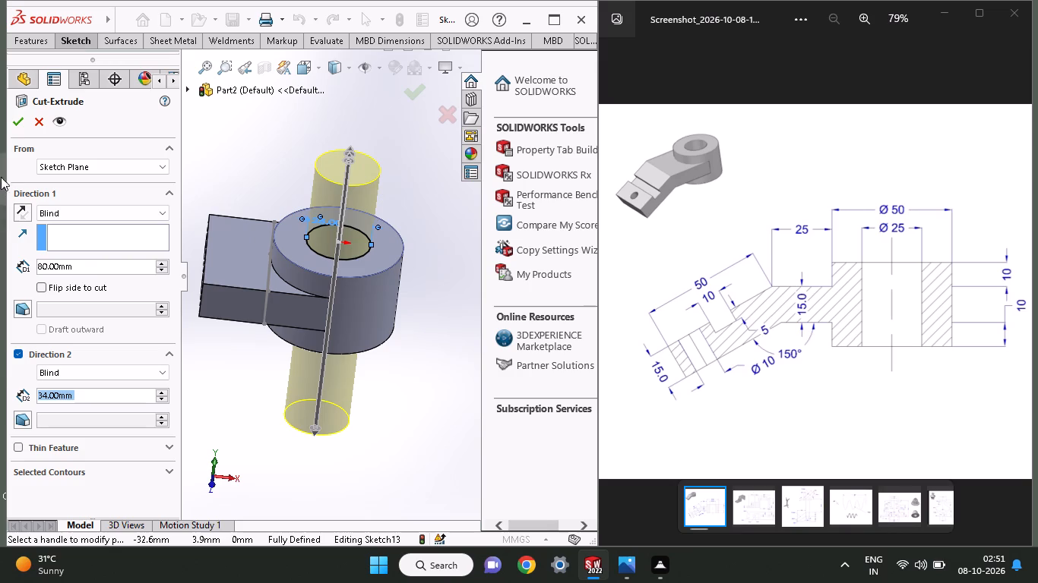
pyautogui.click(13, 118)
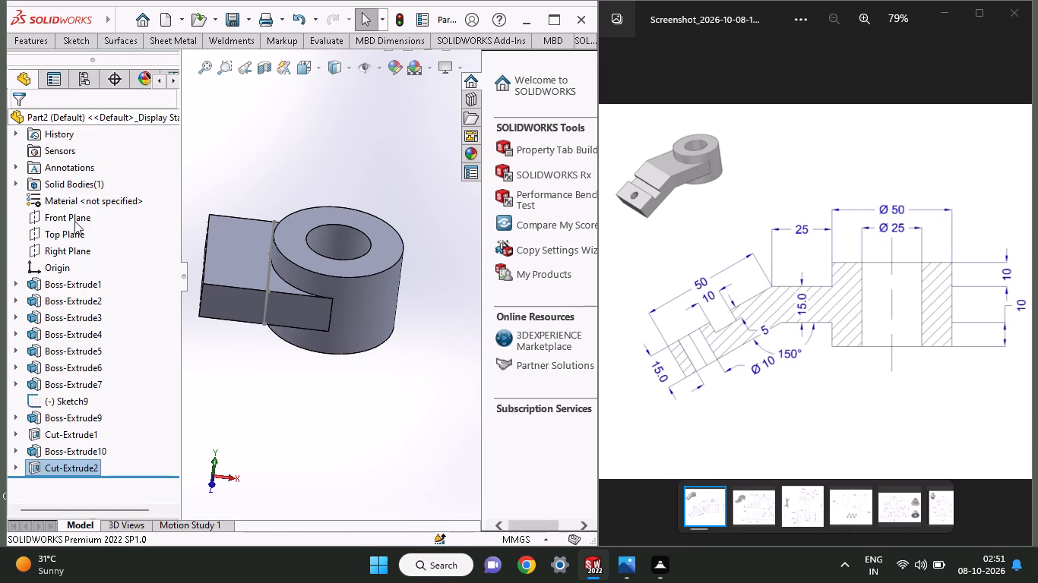
# Start a new sketch on the flat front side face of the arm block.
pyautogui.keyDown('ctrl'); pyautogui.scroll(2, 248, 320); pyautogui.keyUp('ctrl')
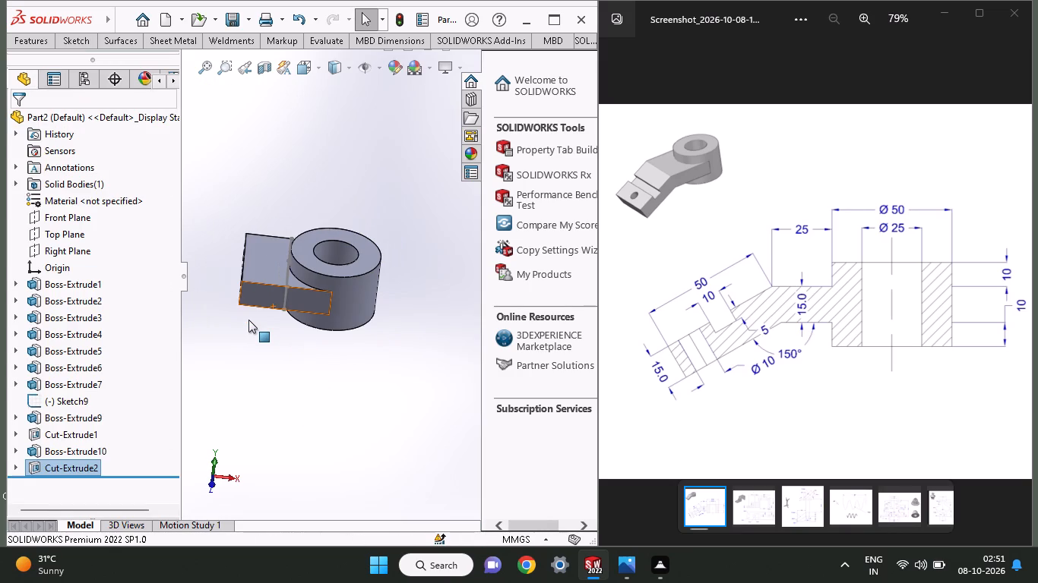
pyautogui.keyDown('ctrl'); pyautogui.scroll(3, 248, 320); pyautogui.keyUp('ctrl')
pyautogui.moveTo(248, 320); pyautogui.dragTo(247, 289, button='middle')
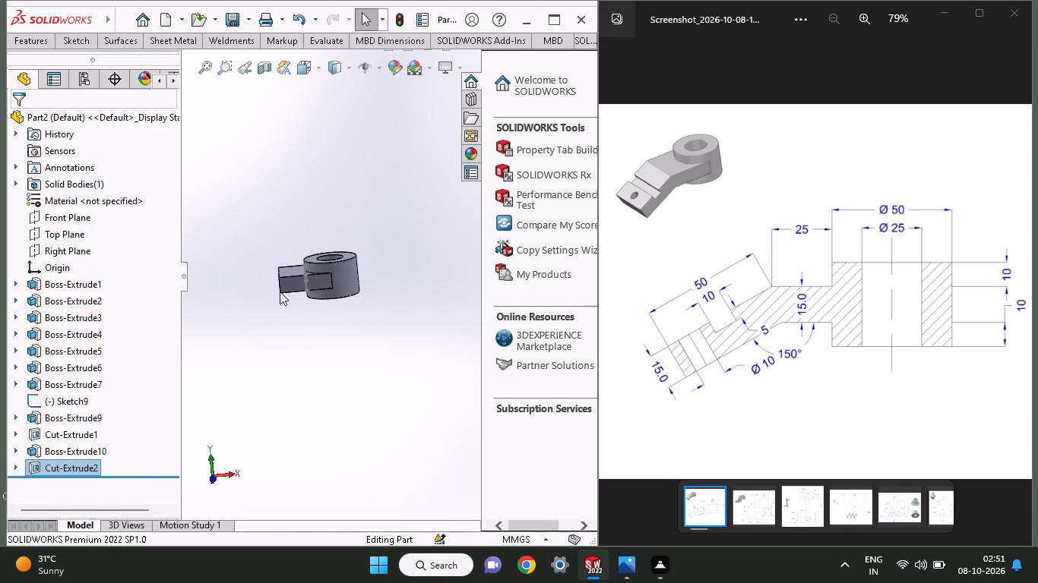
pyautogui.moveTo(289, 291); pyautogui.dragTo(289, 275)
pyautogui.click(289, 279)
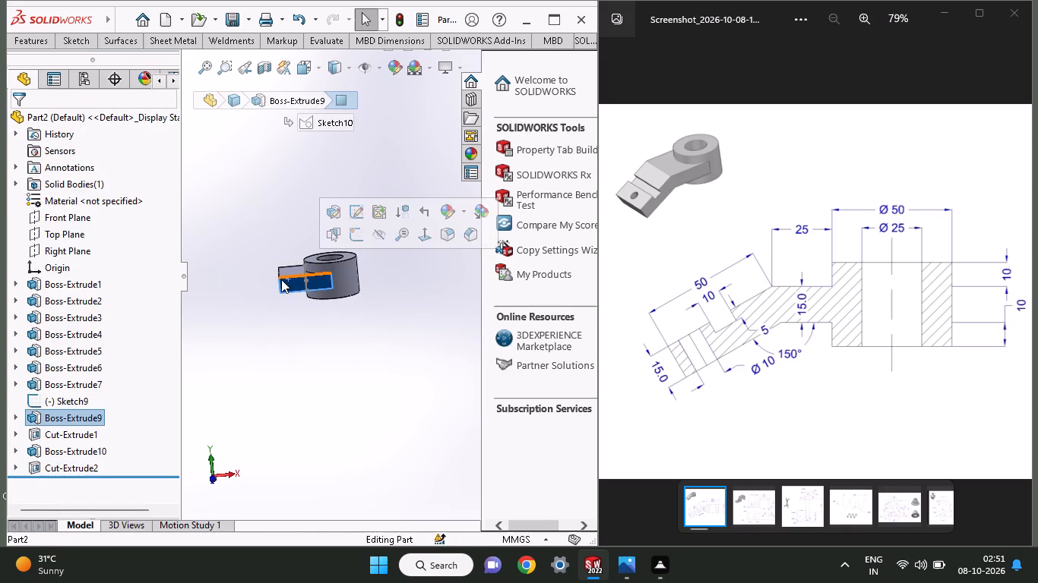
pyautogui.click(347, 243)
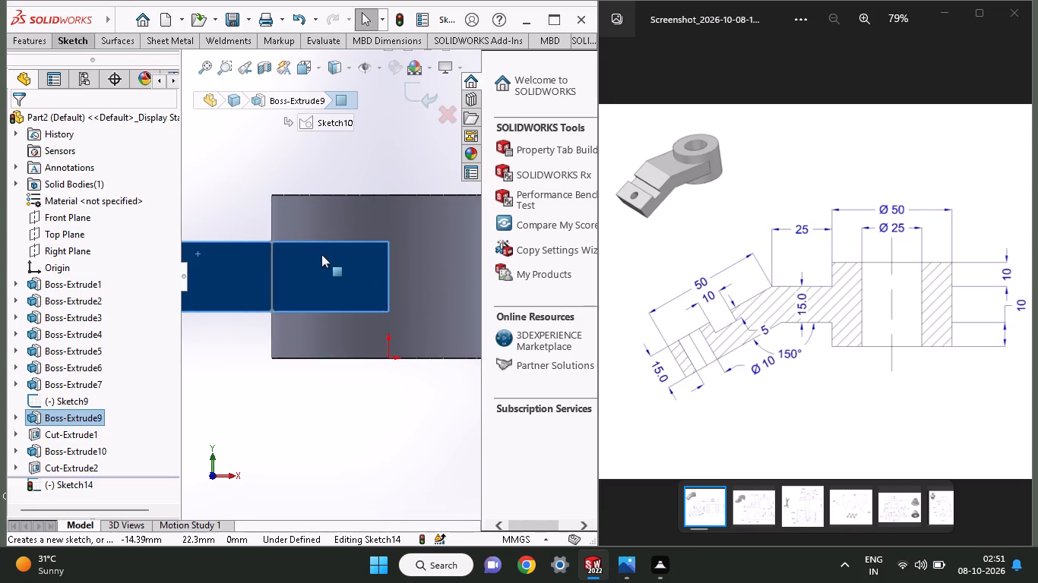
# Sketch a line about 48 mm long sloping down and outward from the upper outer corner of the arm block.
pyautogui.keyDown('ctrl'); pyautogui.scroll(5, 321, 254); pyautogui.keyUp('ctrl')
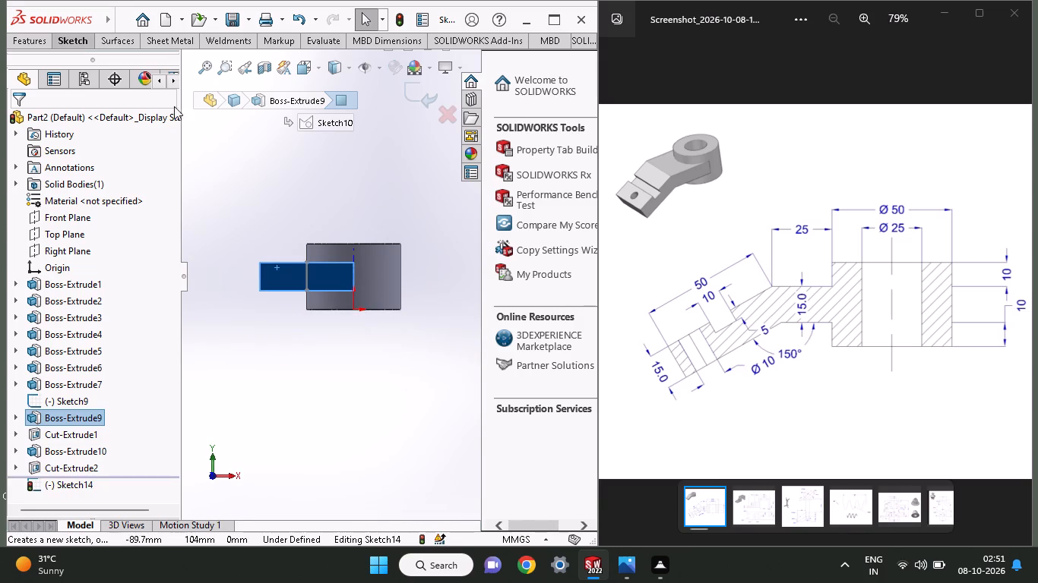
pyautogui.click(72, 40)
pyautogui.click(107, 56)
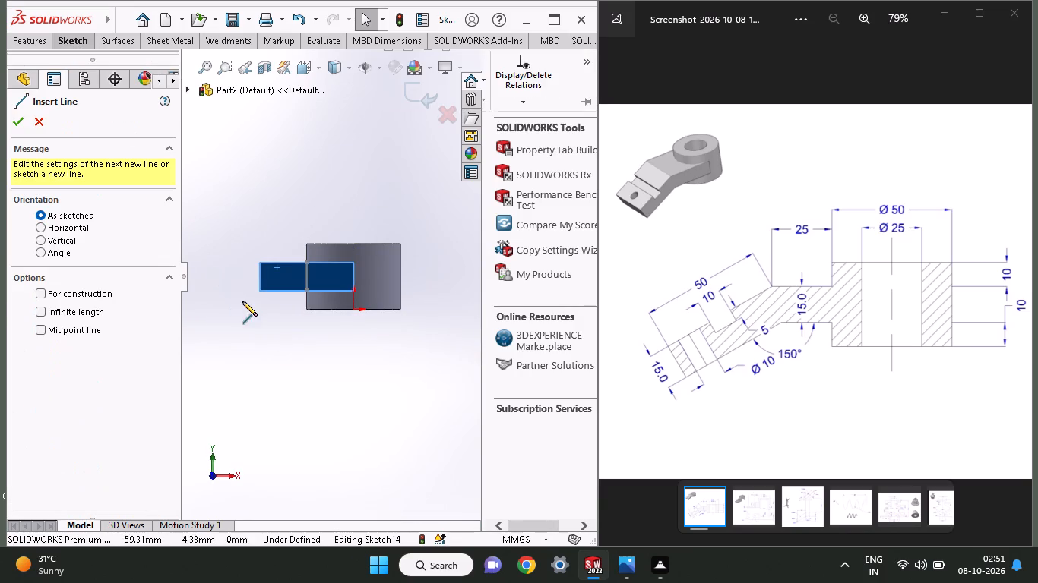
pyautogui.click(258, 263)
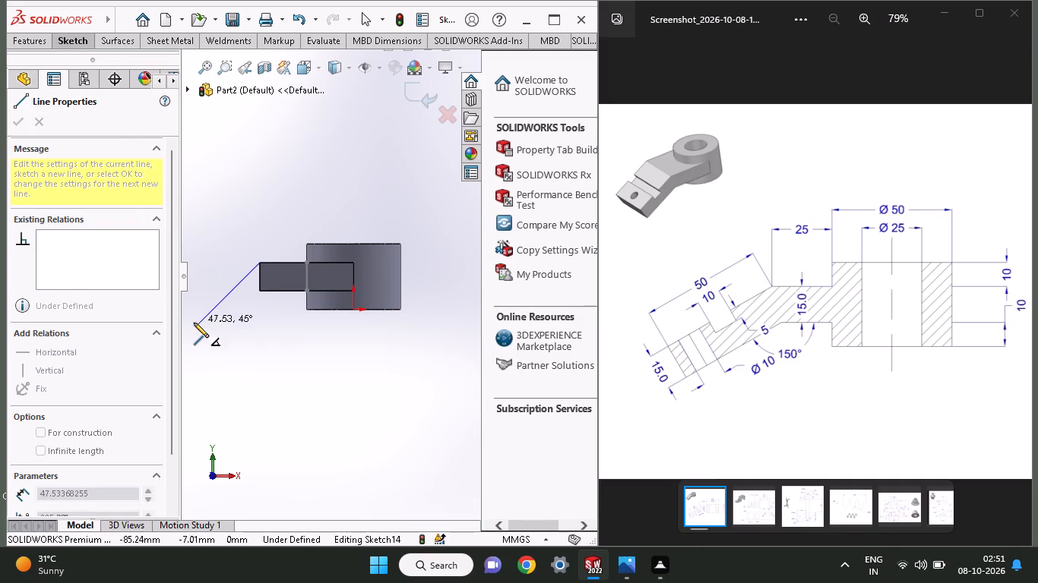
pyautogui.click(192, 323)
pyautogui.rightClick(217, 218)
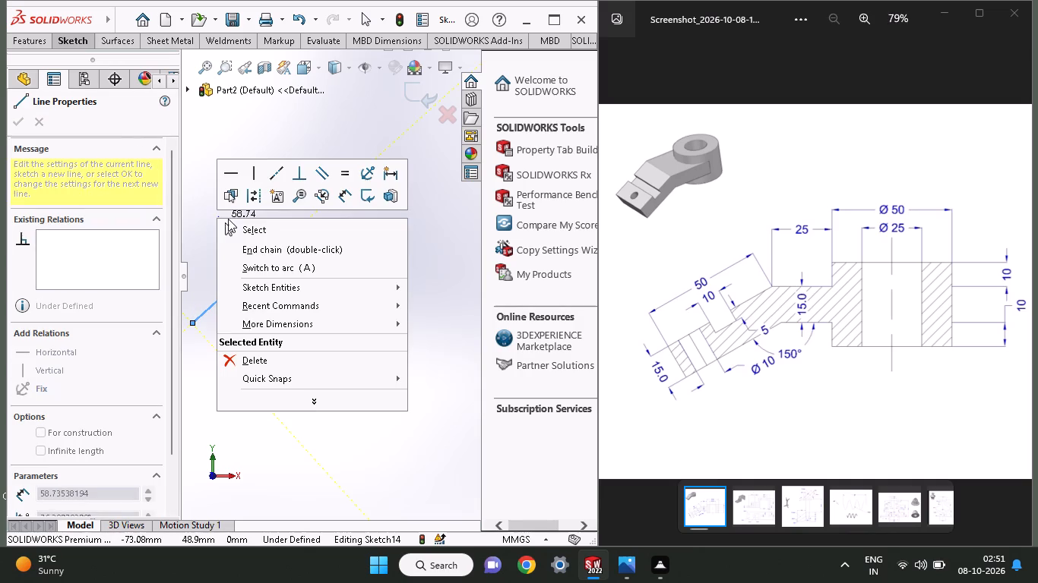
pyautogui.click(235, 229)
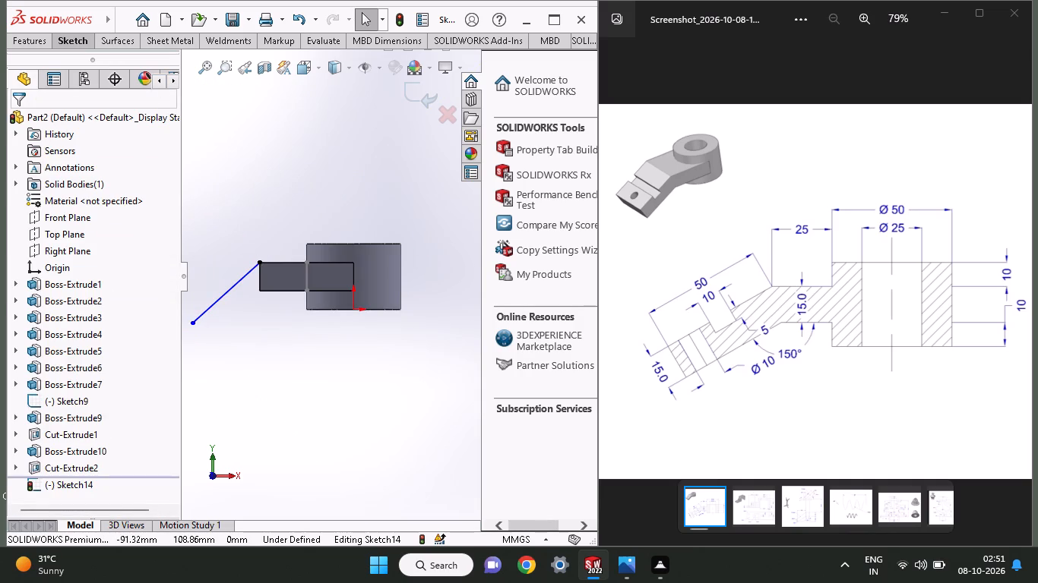
# Dimension the angle between the block's top edge and the sloping line as 150°.
pyautogui.click(78, 38)
pyautogui.click(85, 60)
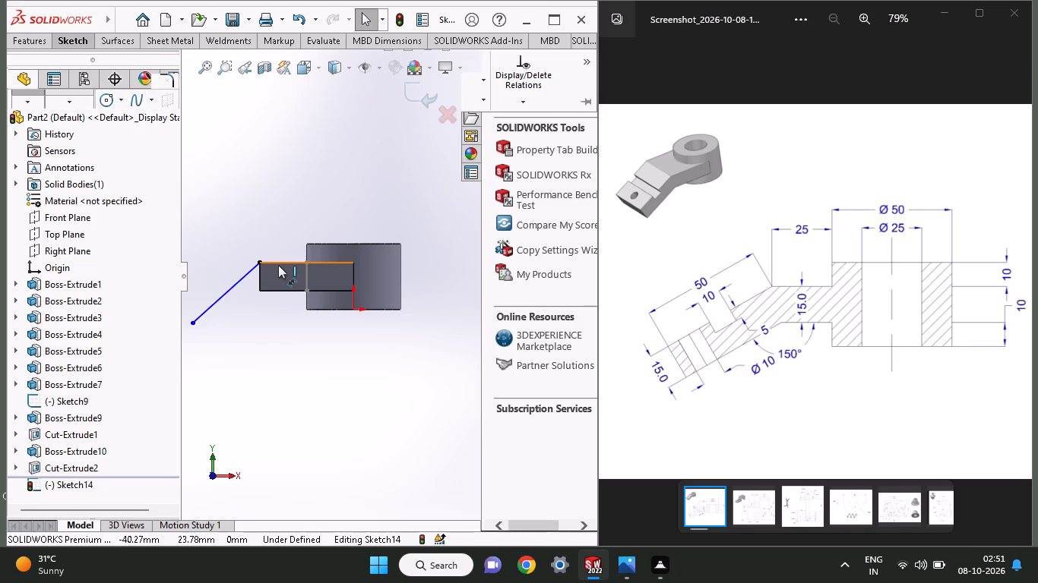
pyautogui.click(278, 265)
pyautogui.click(240, 282)
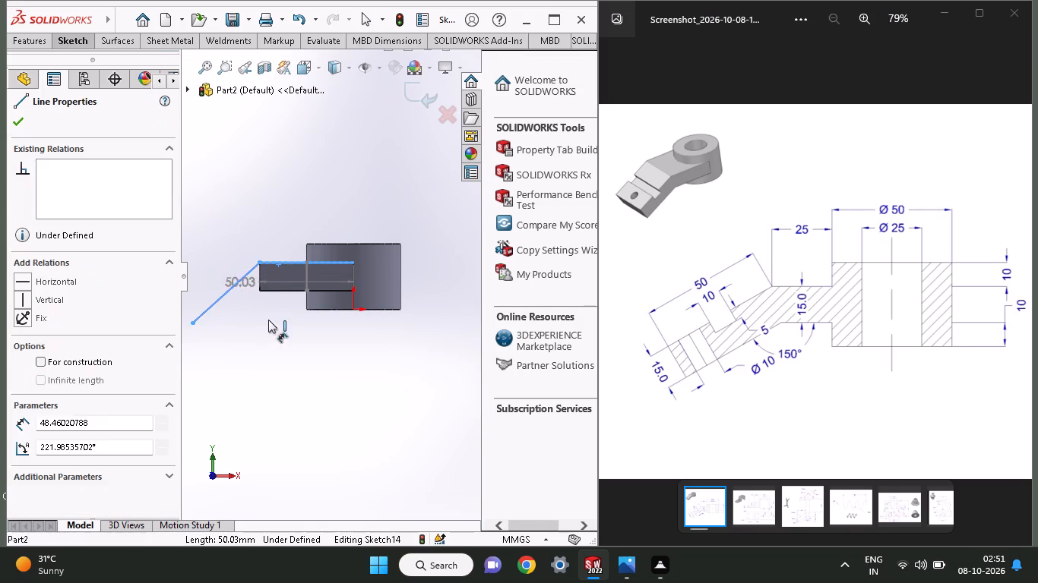
pyautogui.click(271, 329)
pyautogui.write('150')
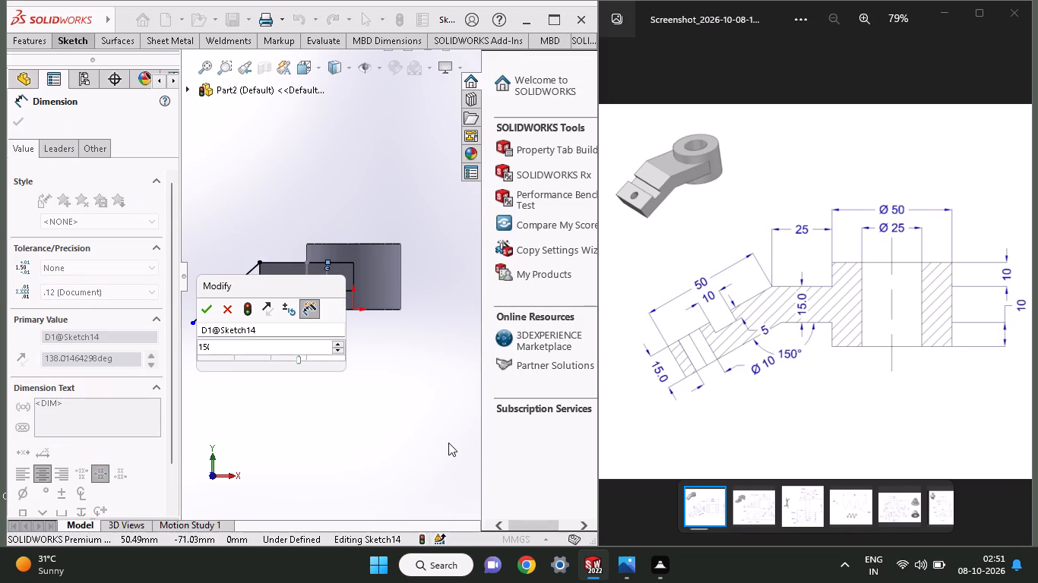
pyautogui.press('Return')
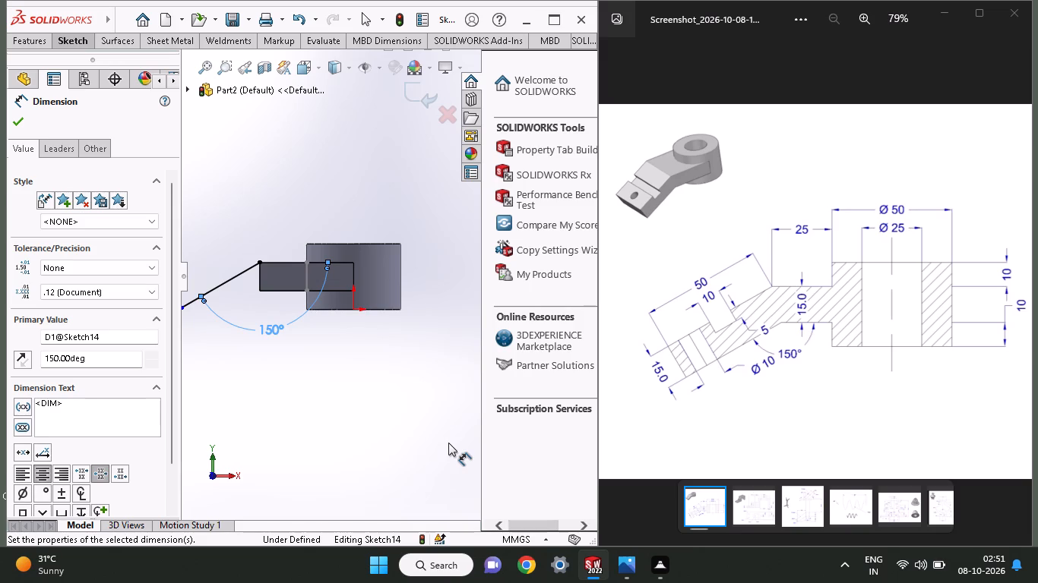
# Dimension the sloping line's length to 50 mm.
pyautogui.keyDown('ctrl'); pyautogui.scroll(2, 331, 358); pyautogui.keyUp('ctrl')
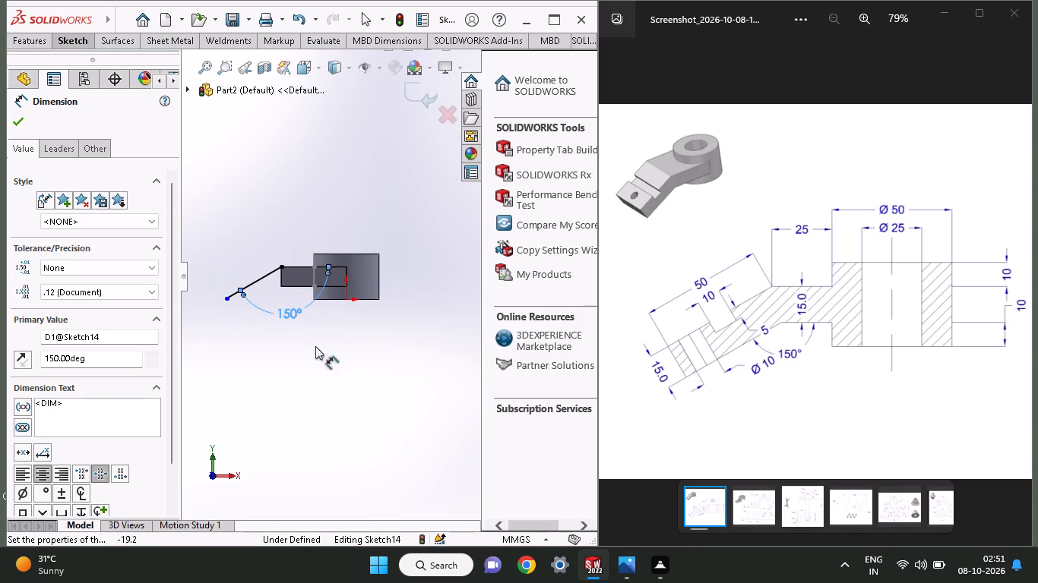
pyautogui.click(252, 285)
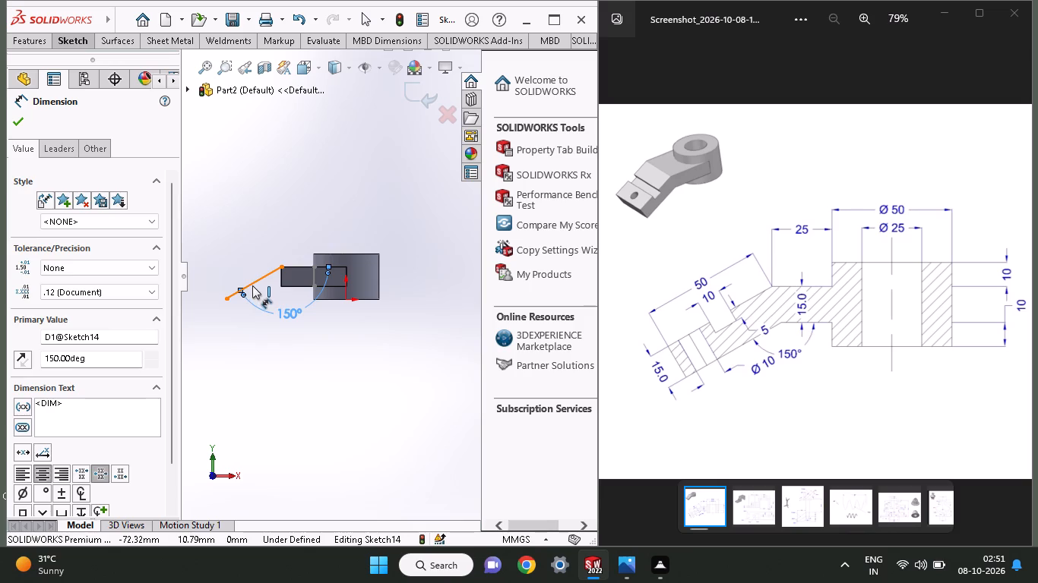
pyautogui.click(227, 269)
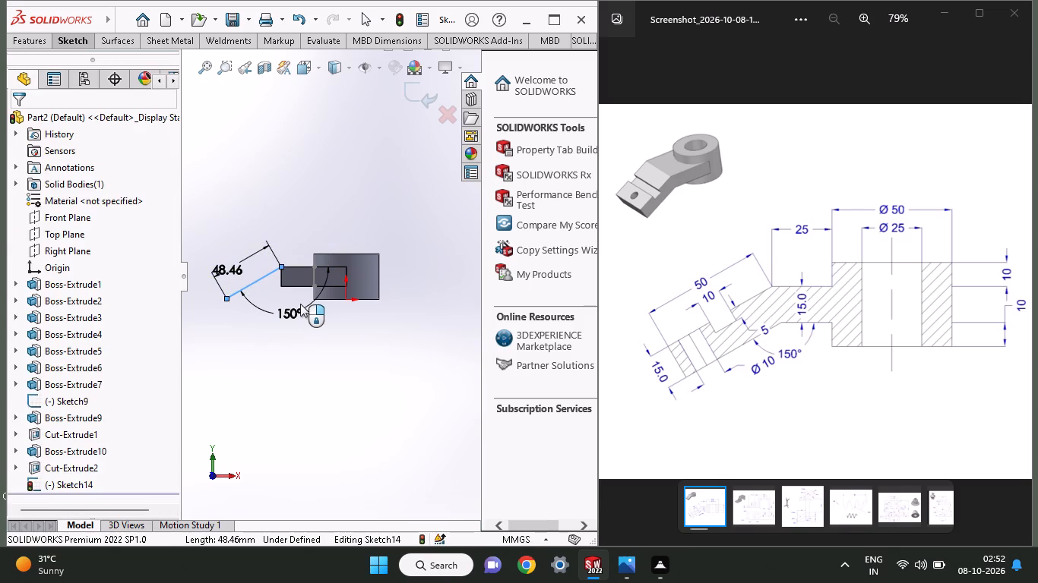
pyautogui.write('50')
pyautogui.press('Return')
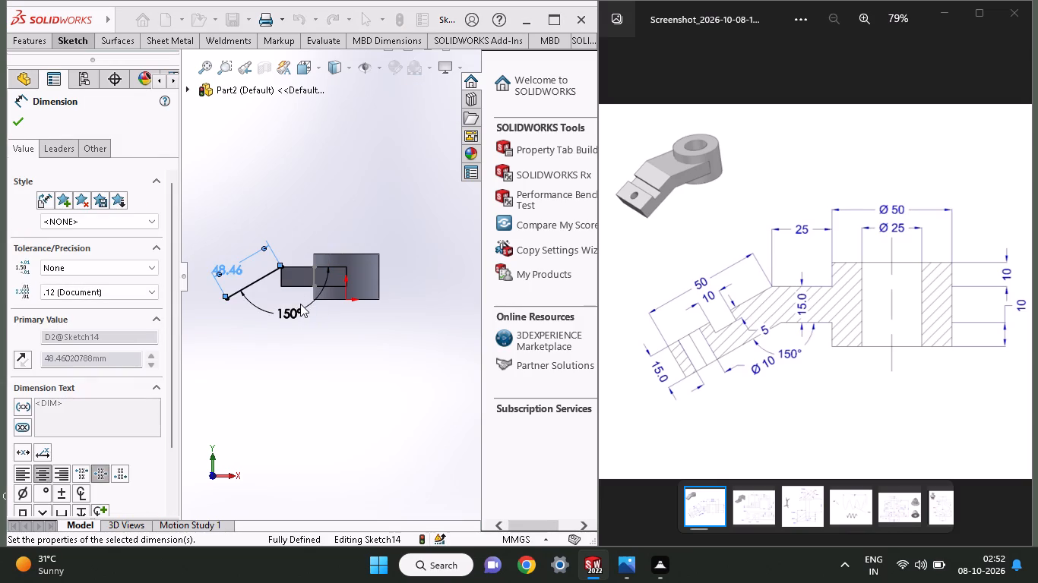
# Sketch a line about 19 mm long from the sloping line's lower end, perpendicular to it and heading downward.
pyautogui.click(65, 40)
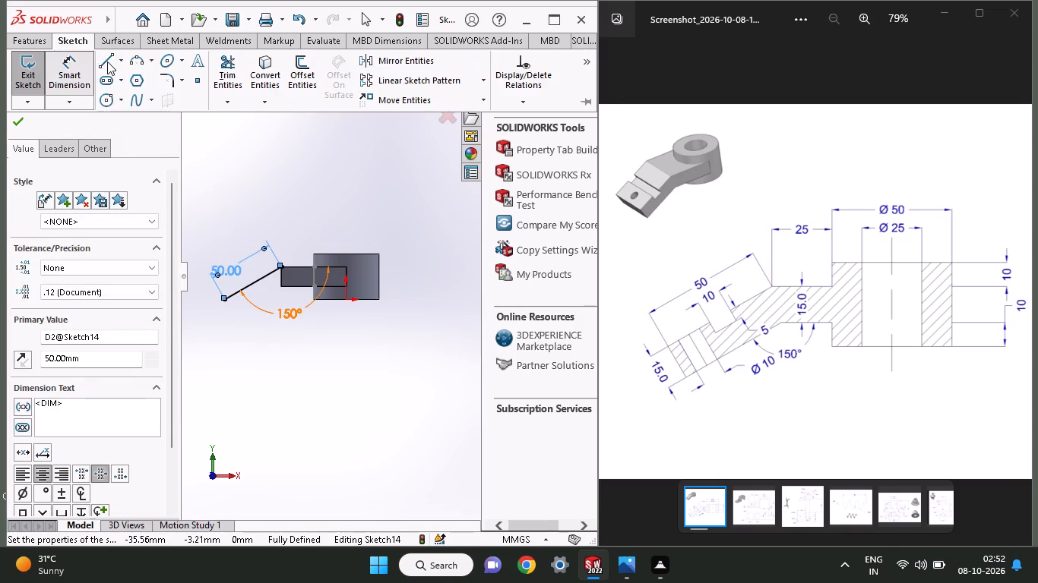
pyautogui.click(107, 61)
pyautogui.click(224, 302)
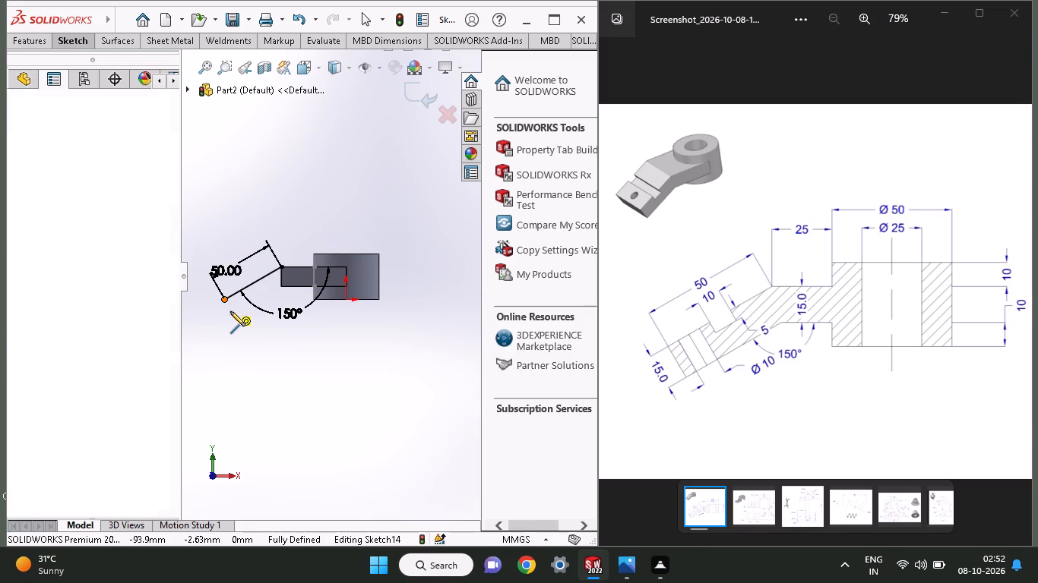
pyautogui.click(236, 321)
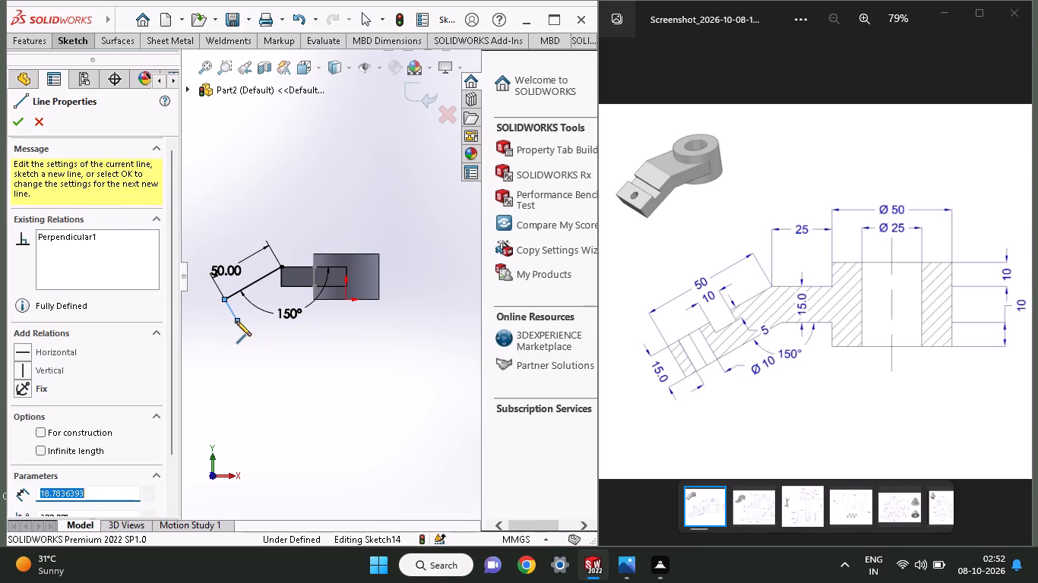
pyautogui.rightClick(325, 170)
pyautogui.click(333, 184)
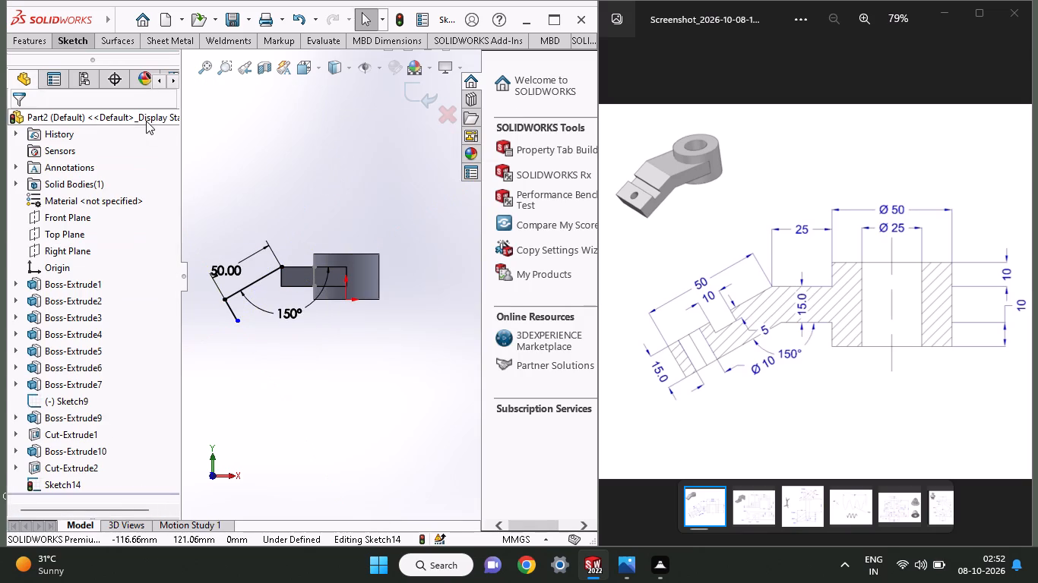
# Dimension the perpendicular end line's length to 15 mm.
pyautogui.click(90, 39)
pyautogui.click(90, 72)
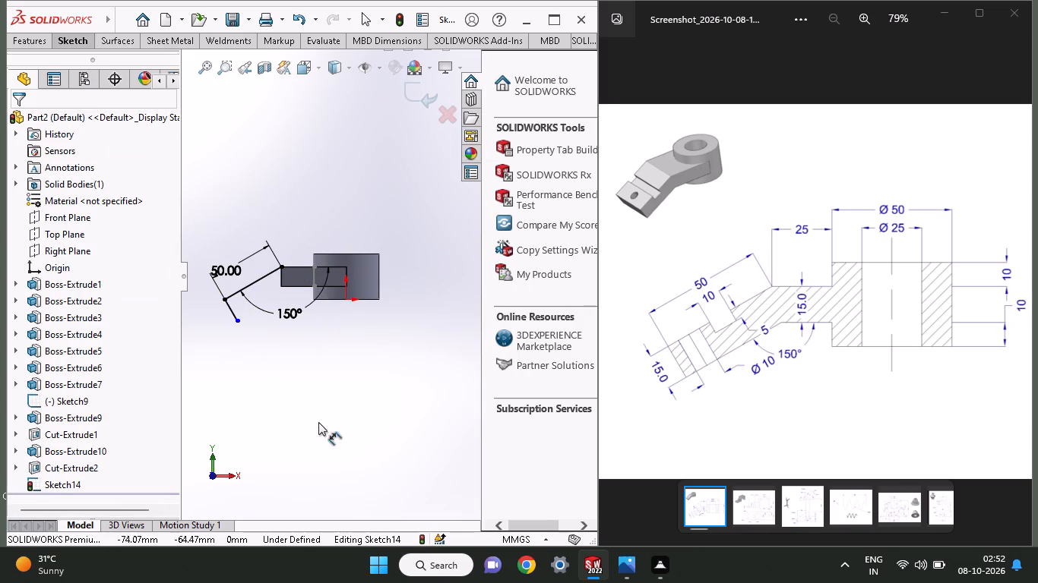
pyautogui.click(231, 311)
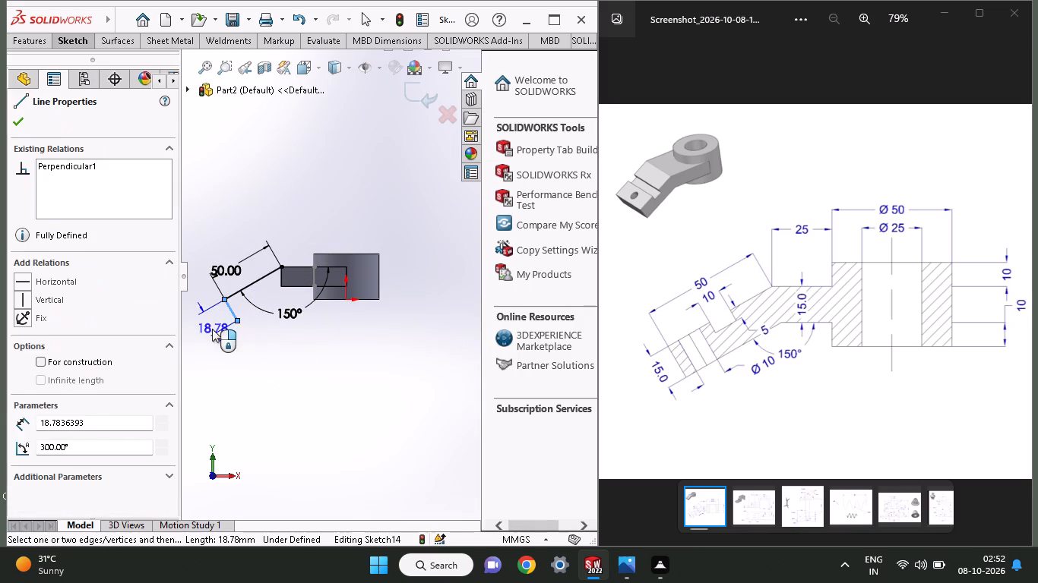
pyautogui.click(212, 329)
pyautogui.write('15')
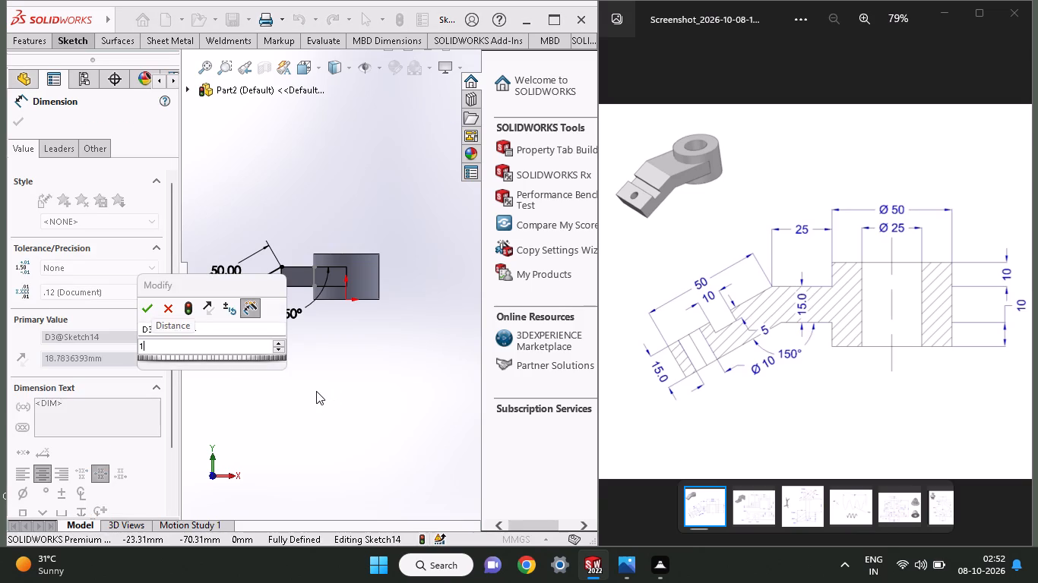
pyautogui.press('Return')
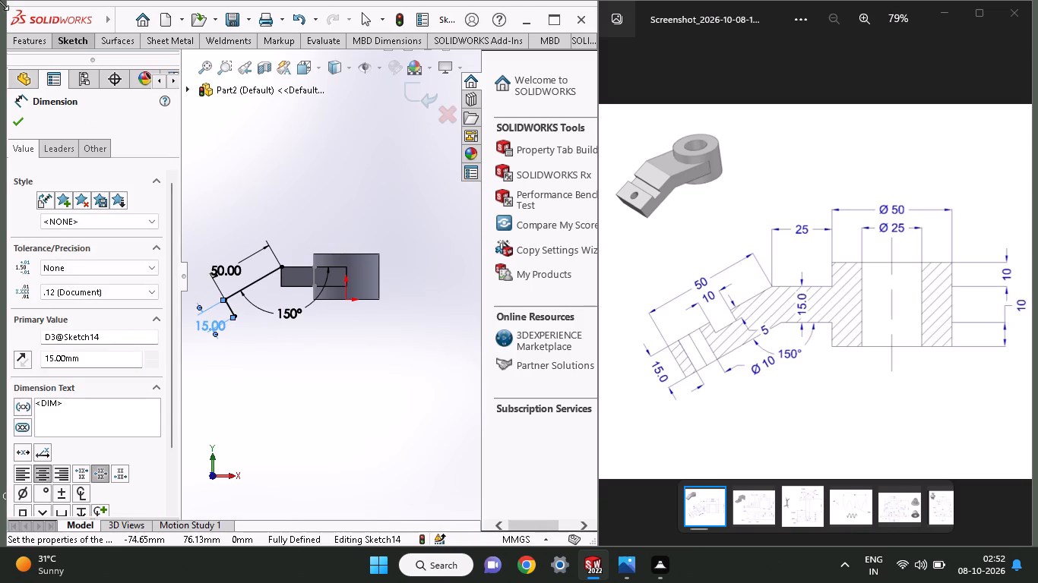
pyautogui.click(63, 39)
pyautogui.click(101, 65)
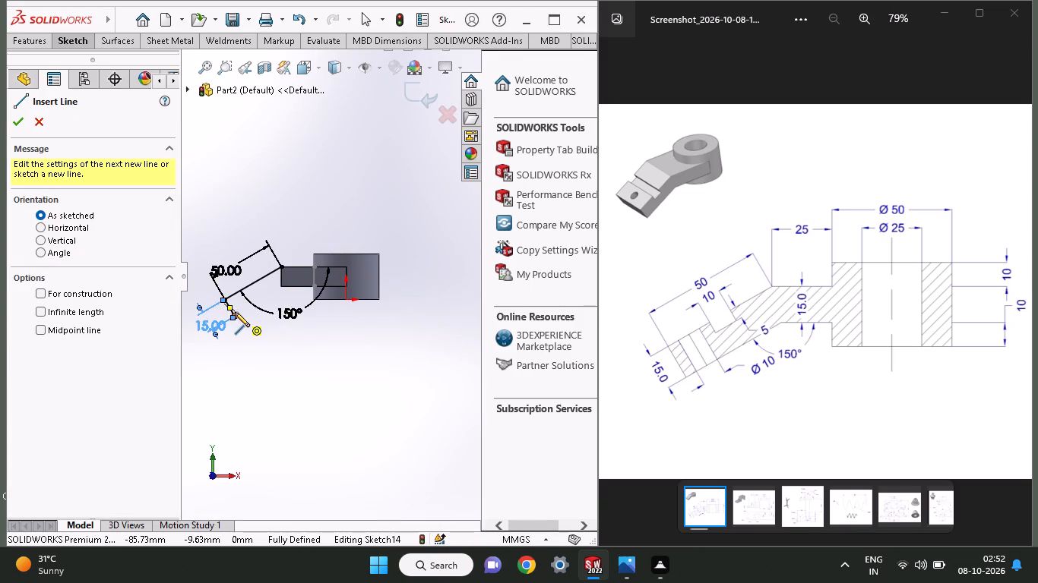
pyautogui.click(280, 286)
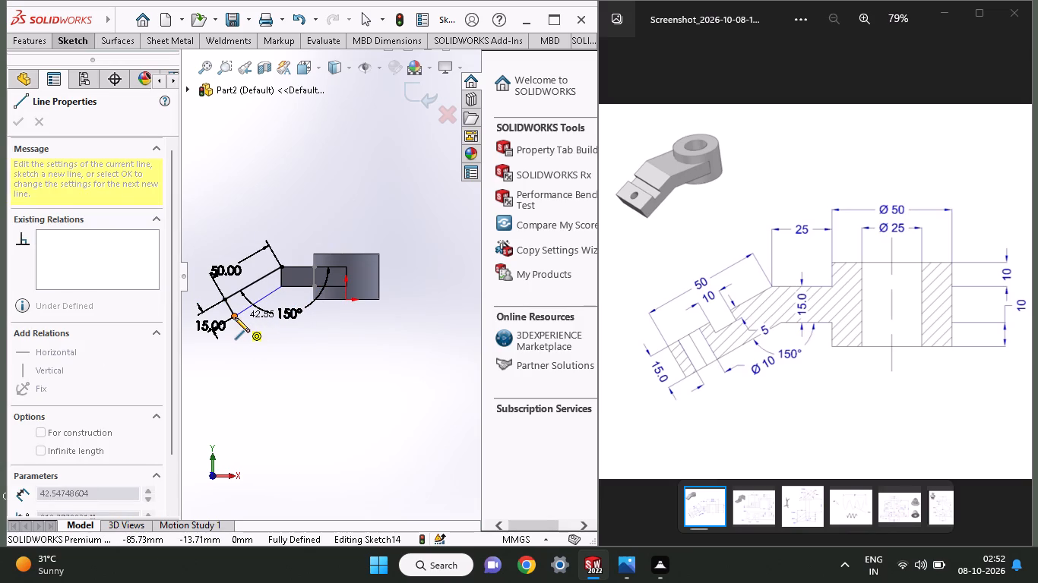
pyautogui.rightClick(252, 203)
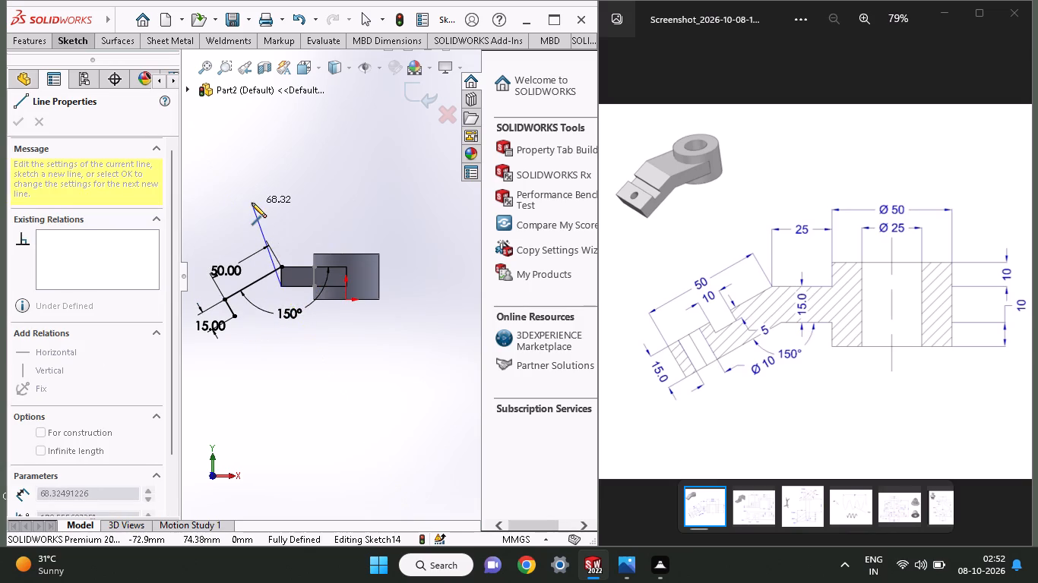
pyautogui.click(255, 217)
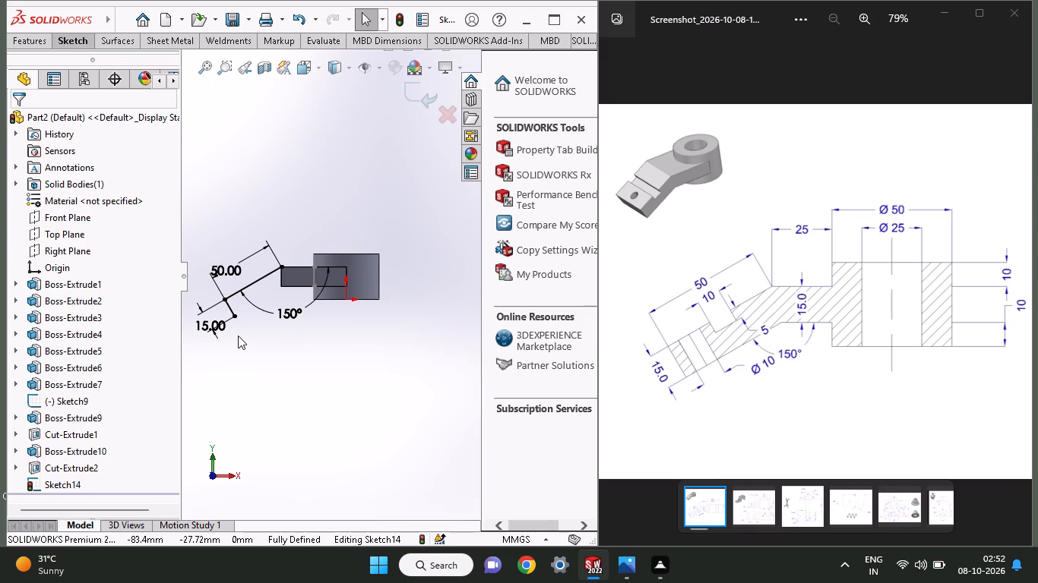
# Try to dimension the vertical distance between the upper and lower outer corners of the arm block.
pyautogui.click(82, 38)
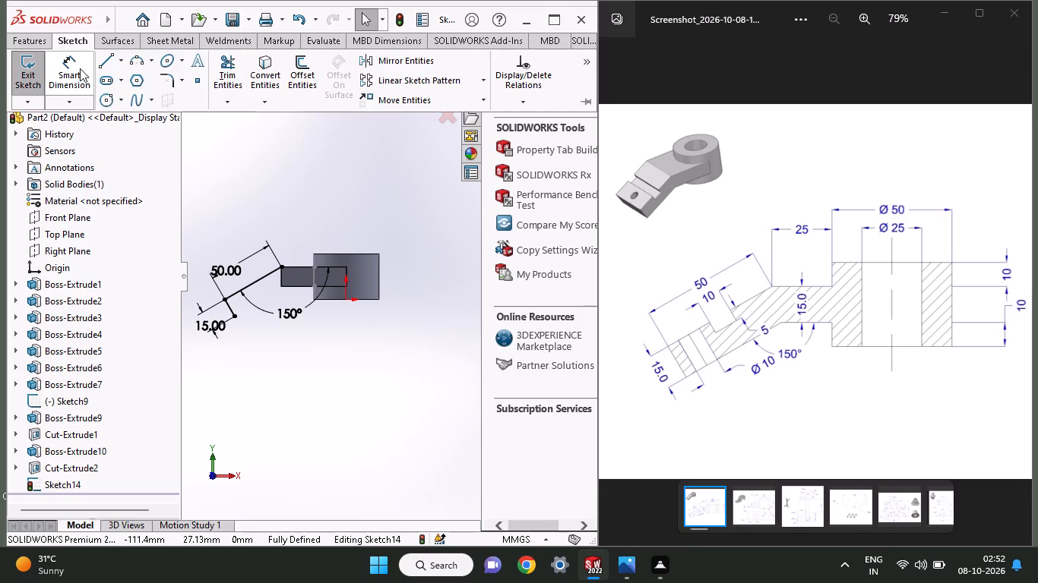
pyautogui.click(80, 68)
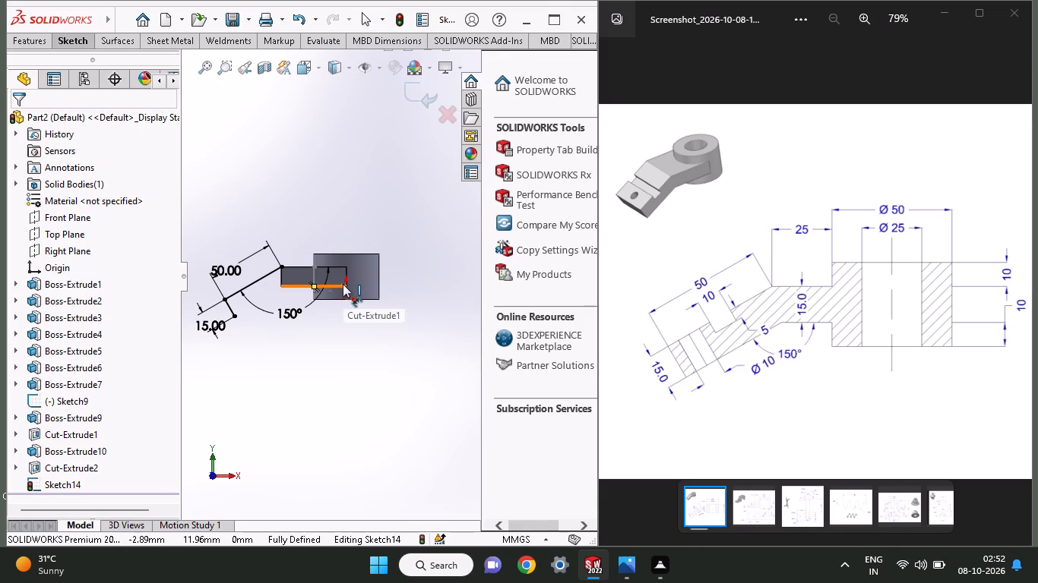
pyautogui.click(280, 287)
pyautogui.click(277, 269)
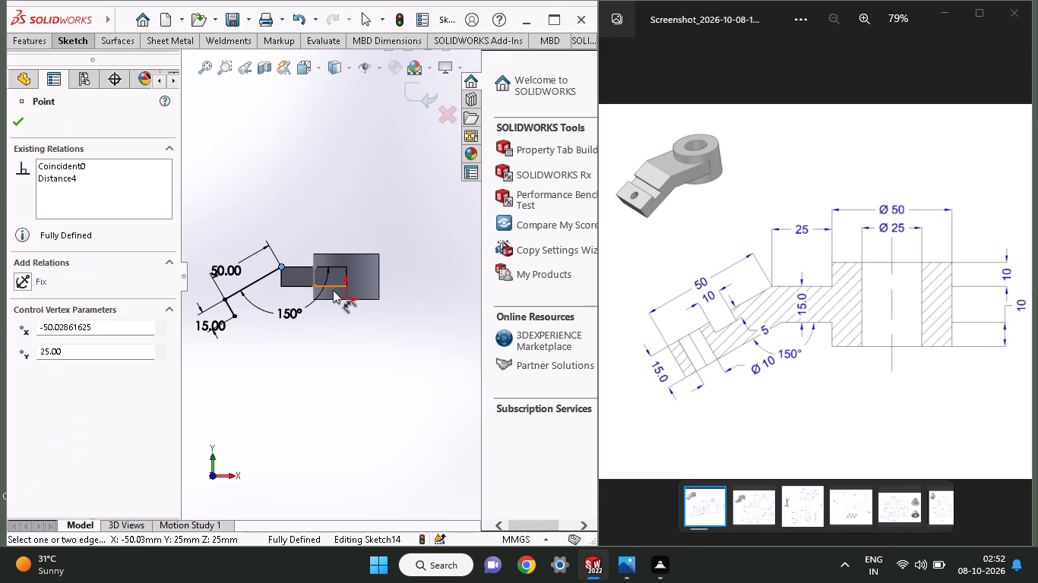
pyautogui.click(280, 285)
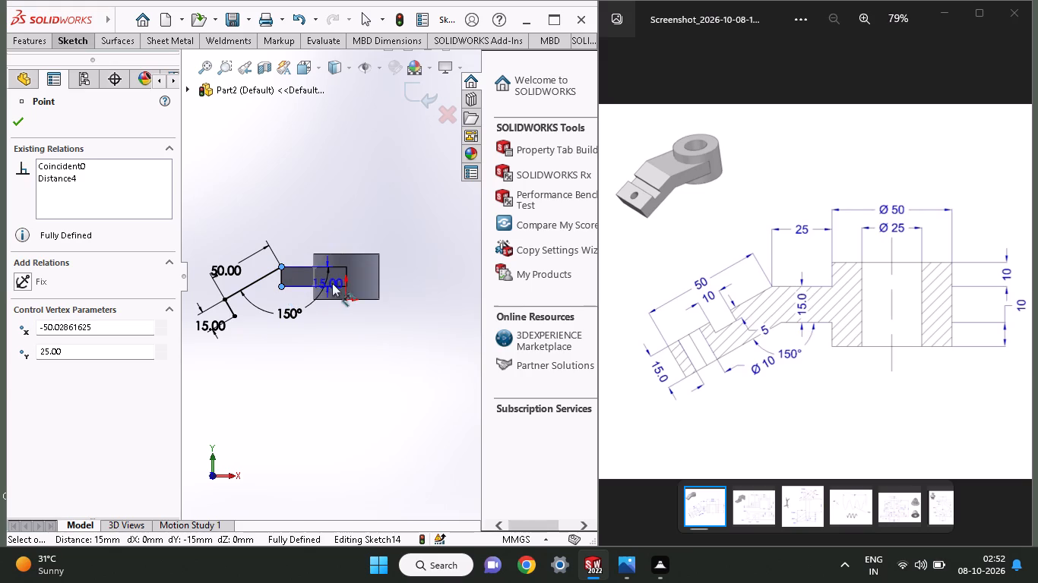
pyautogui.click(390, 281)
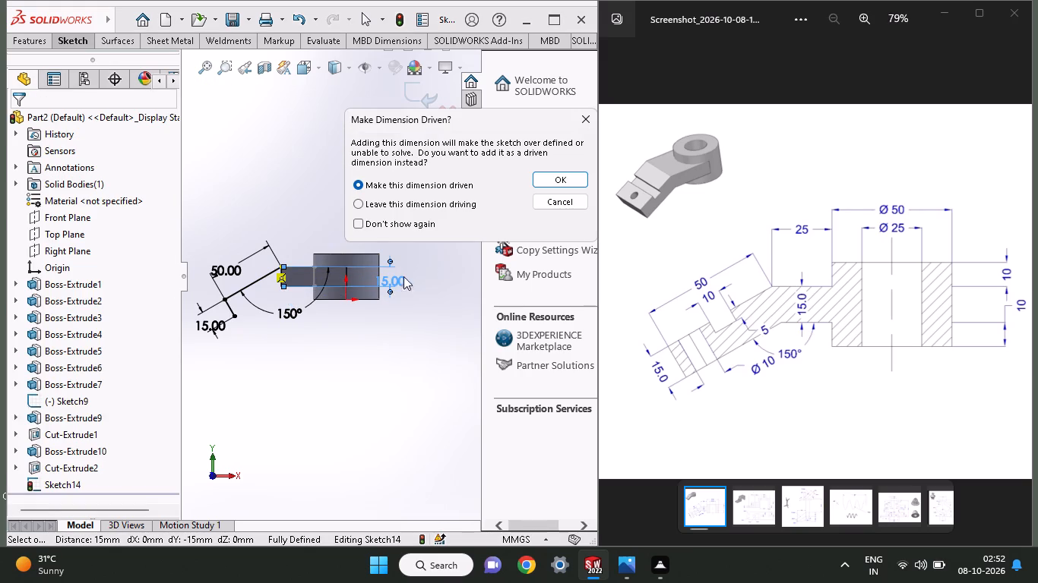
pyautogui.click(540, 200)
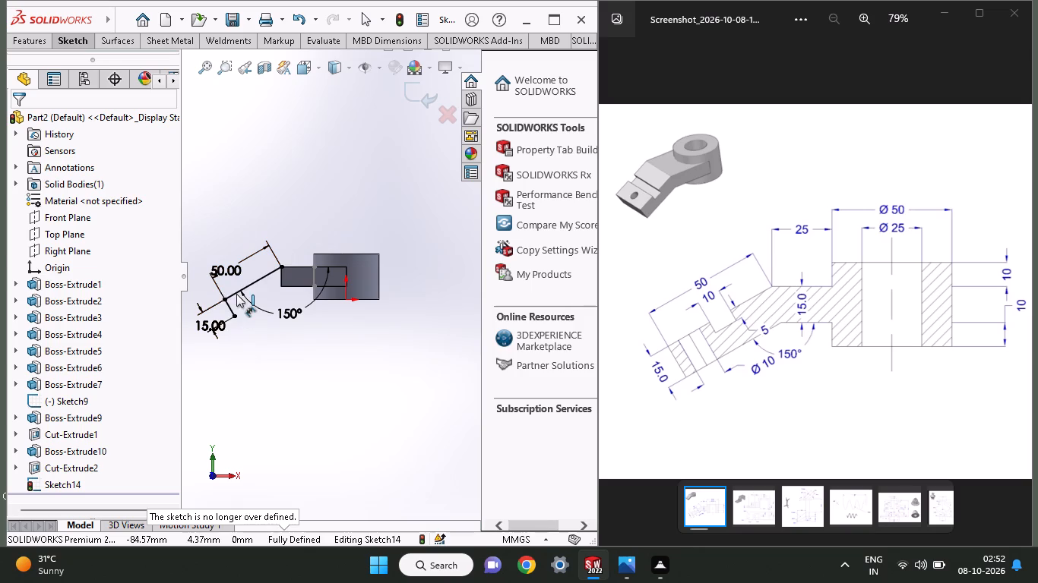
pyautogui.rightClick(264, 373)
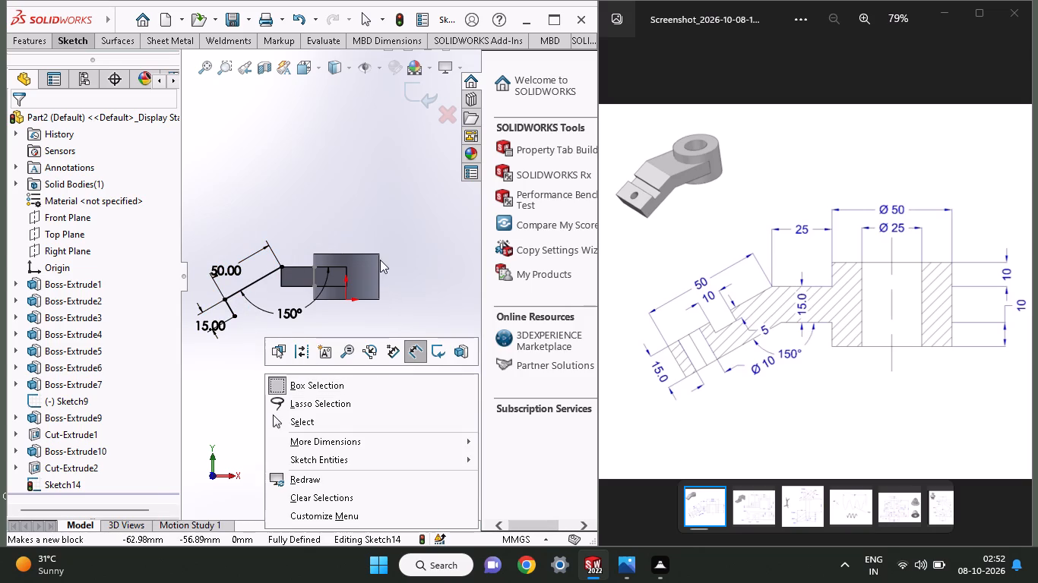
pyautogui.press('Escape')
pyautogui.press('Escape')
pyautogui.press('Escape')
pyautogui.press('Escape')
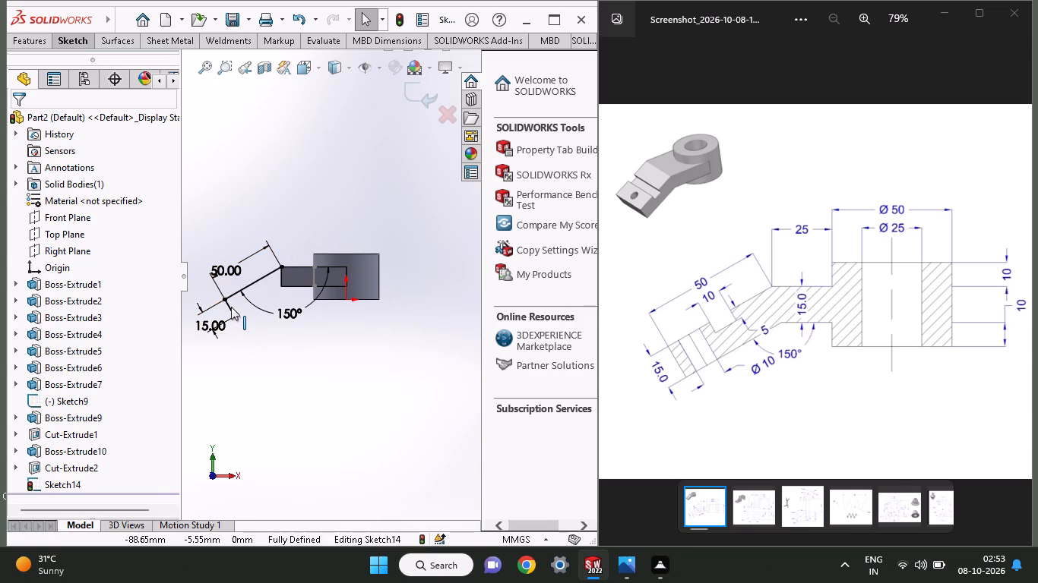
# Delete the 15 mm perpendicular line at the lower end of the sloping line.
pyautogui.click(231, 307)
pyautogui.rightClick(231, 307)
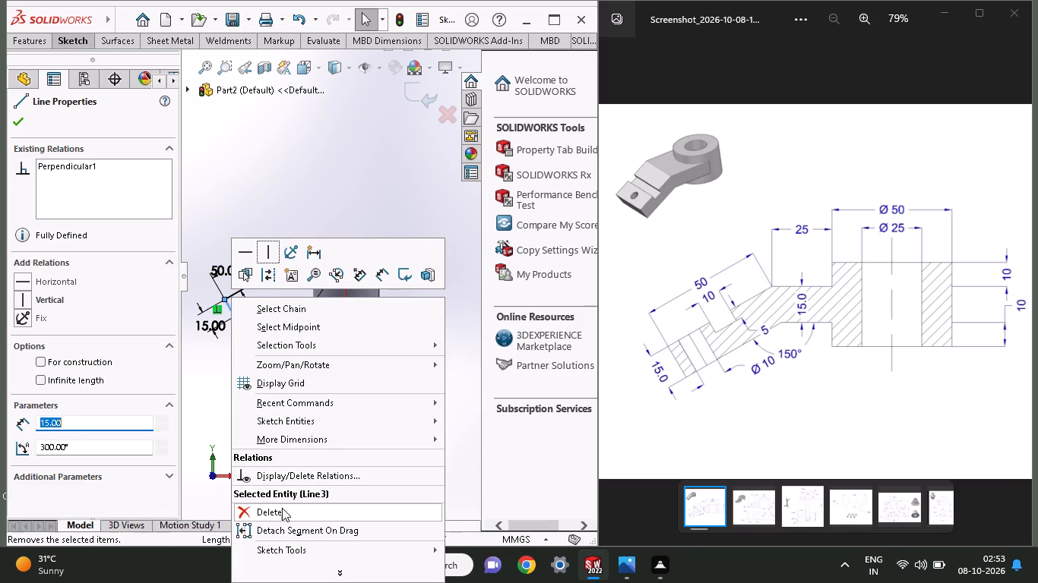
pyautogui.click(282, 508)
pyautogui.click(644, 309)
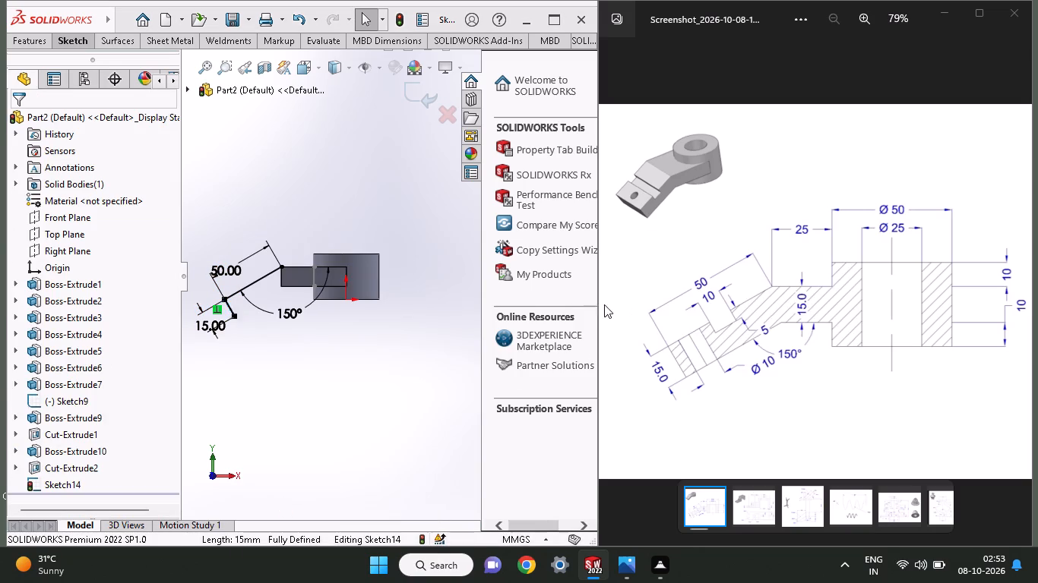
# Offset the 50 mm sloping line with the direction reversed toward its underside.
pyautogui.click(62, 36)
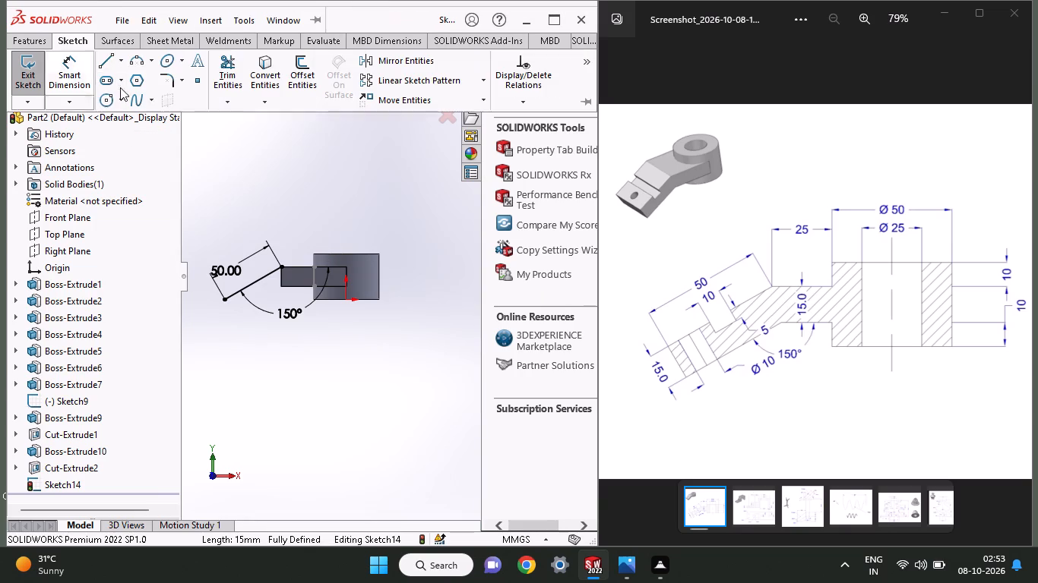
pyautogui.click(295, 74)
pyautogui.click(252, 282)
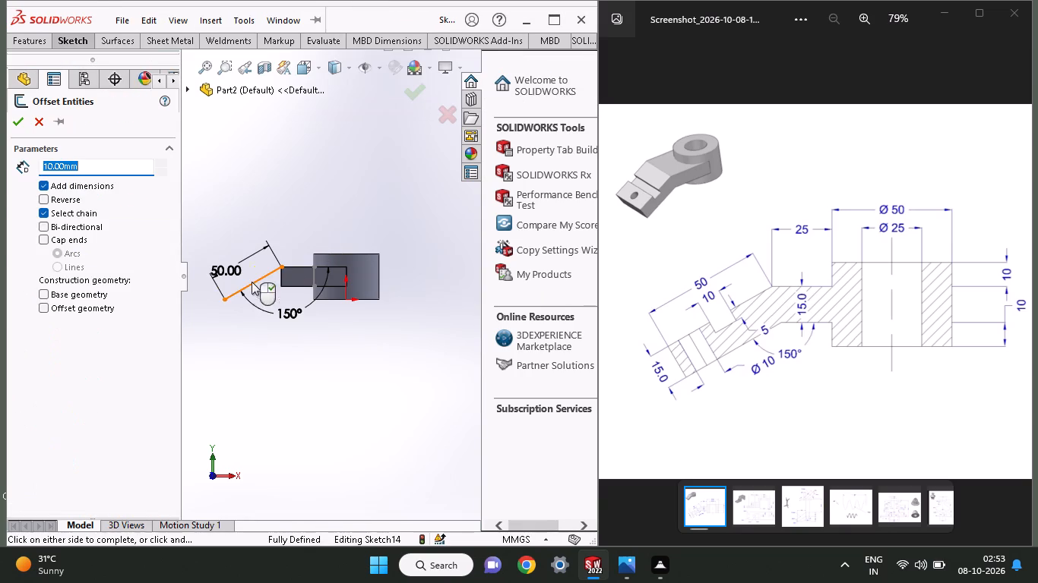
pyautogui.click(70, 203)
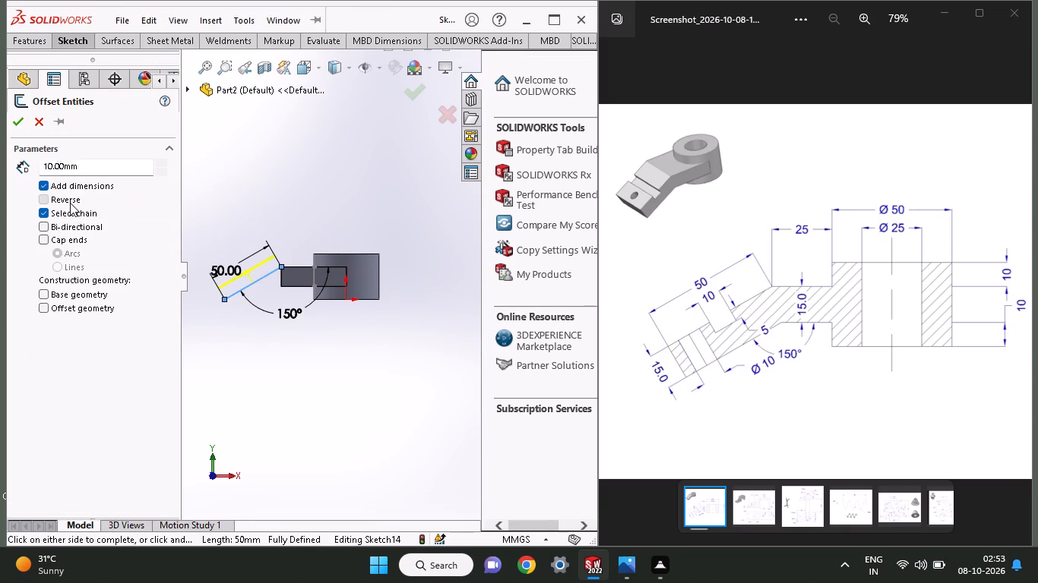
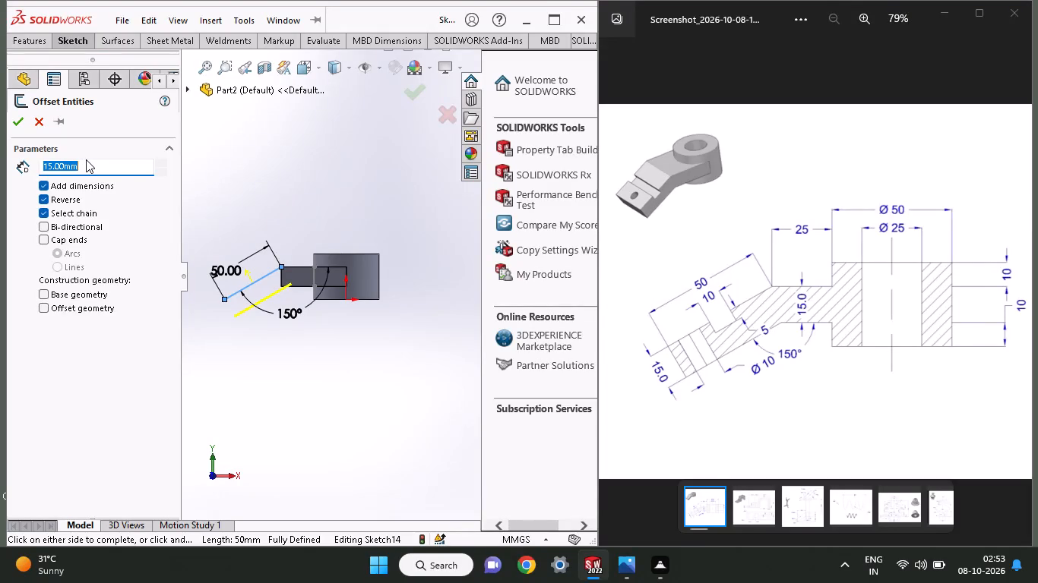
# Abandon the offset and delete the 50 mm sloping line together with its associated dimensions.
pyautogui.click(44, 124)
pyautogui.moveTo(256, 321); pyautogui.dragTo(269, 255)
pyautogui.click(257, 283)
pyautogui.rightClick(256, 282)
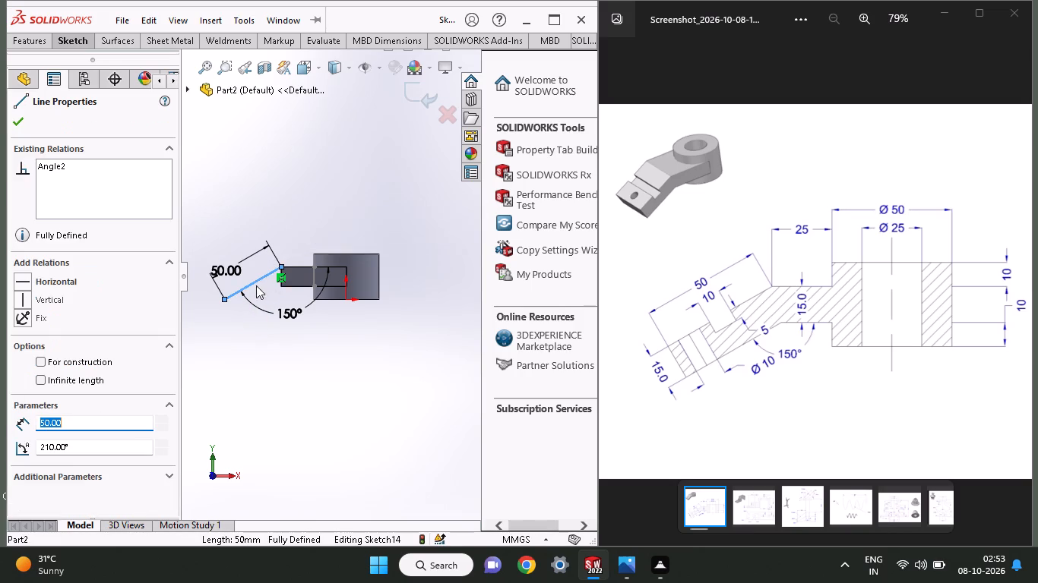
pyautogui.click(309, 470)
pyautogui.click(306, 480)
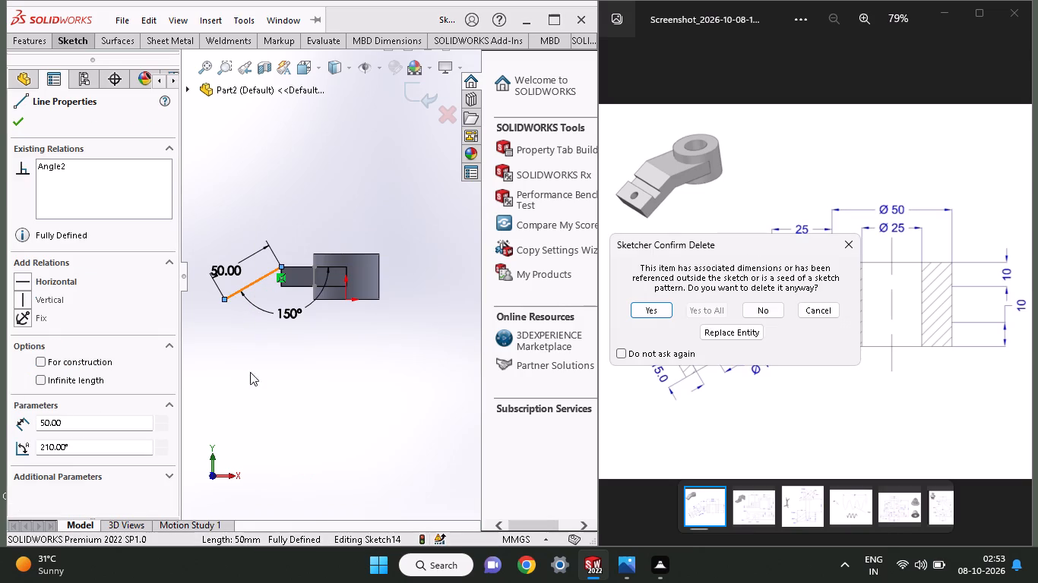
pyautogui.click(647, 310)
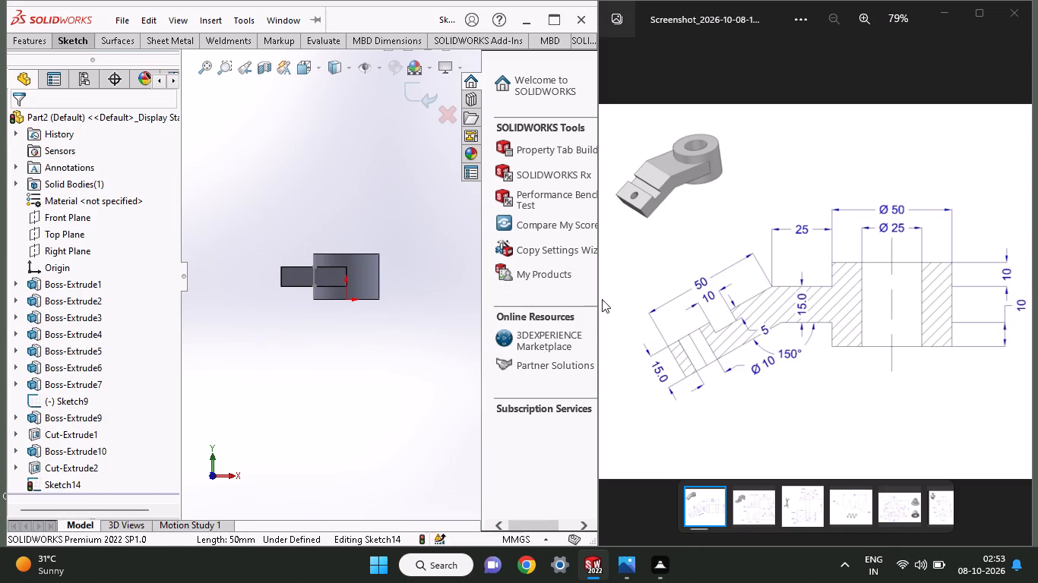
# Sketch a line about 53 mm long sloping down and outward from the arm block's lower outer corner.
pyautogui.click(74, 35)
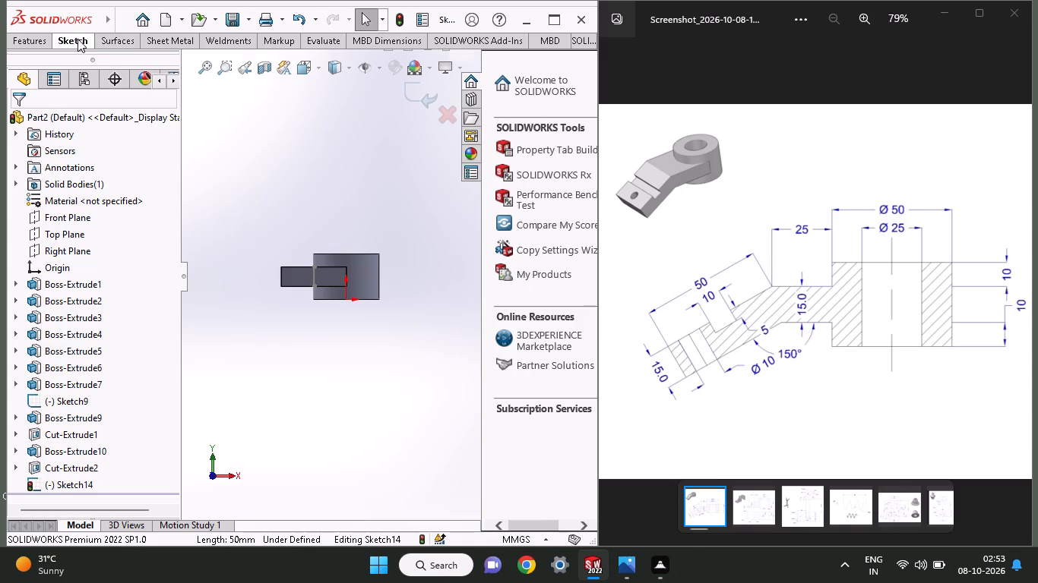
pyautogui.click(116, 63)
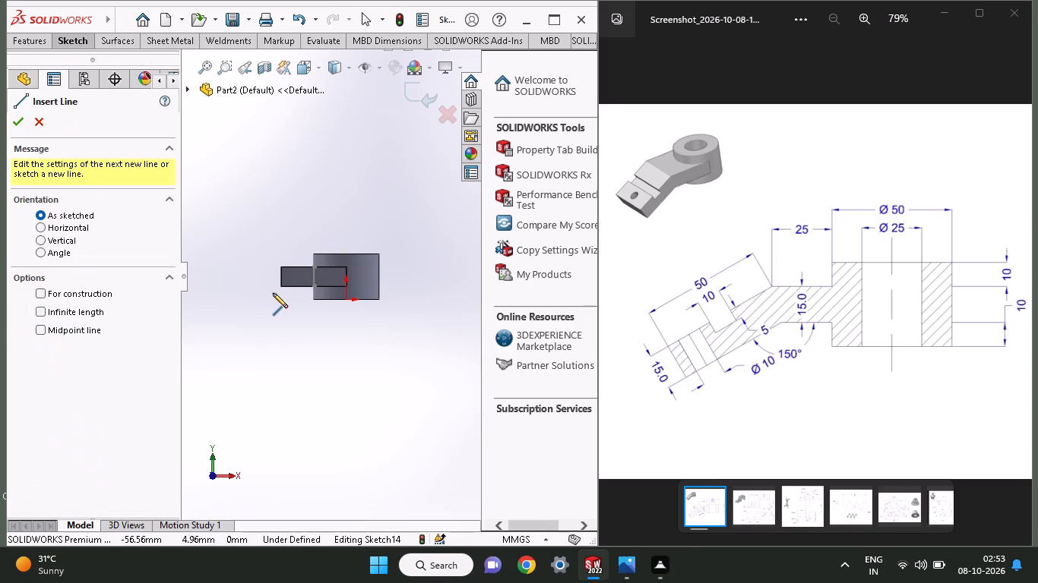
pyautogui.click(282, 282)
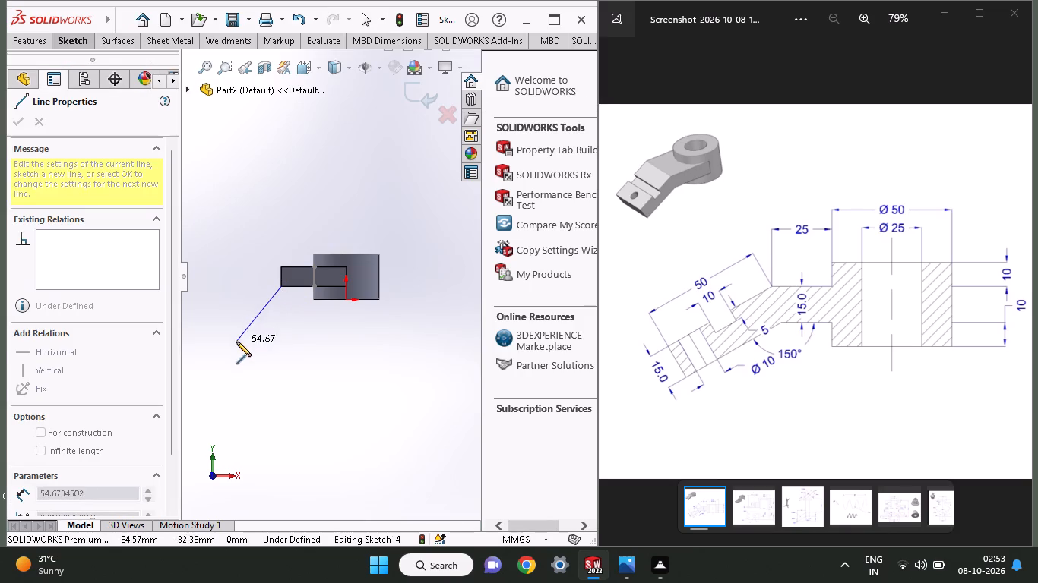
pyautogui.click(227, 330)
pyautogui.rightClick(229, 224)
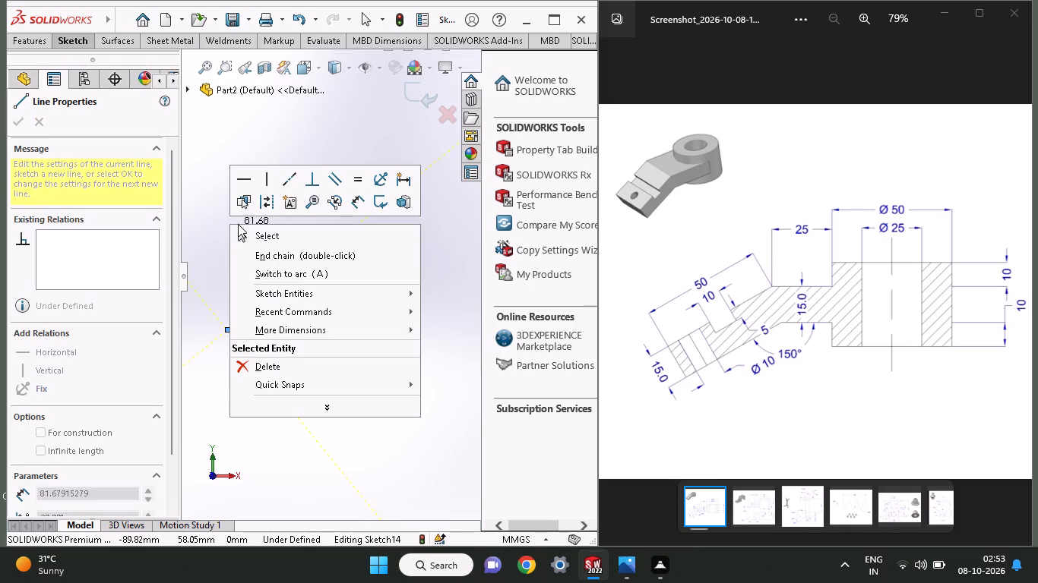
pyautogui.click(243, 238)
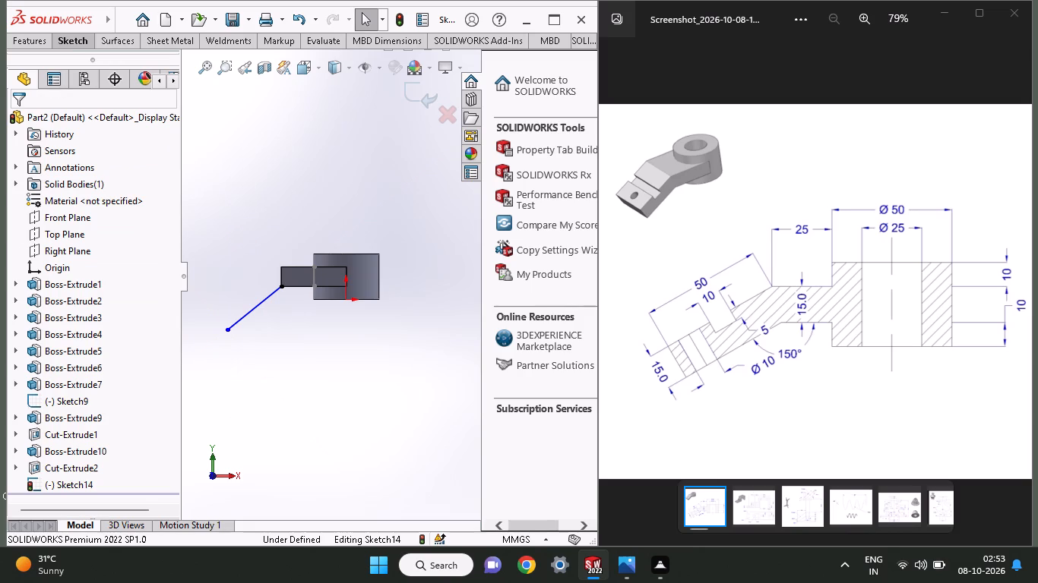
# Dimension the angle between the sloping line and the block's bottom edge as 150°.
pyautogui.click(65, 46)
pyautogui.click(62, 76)
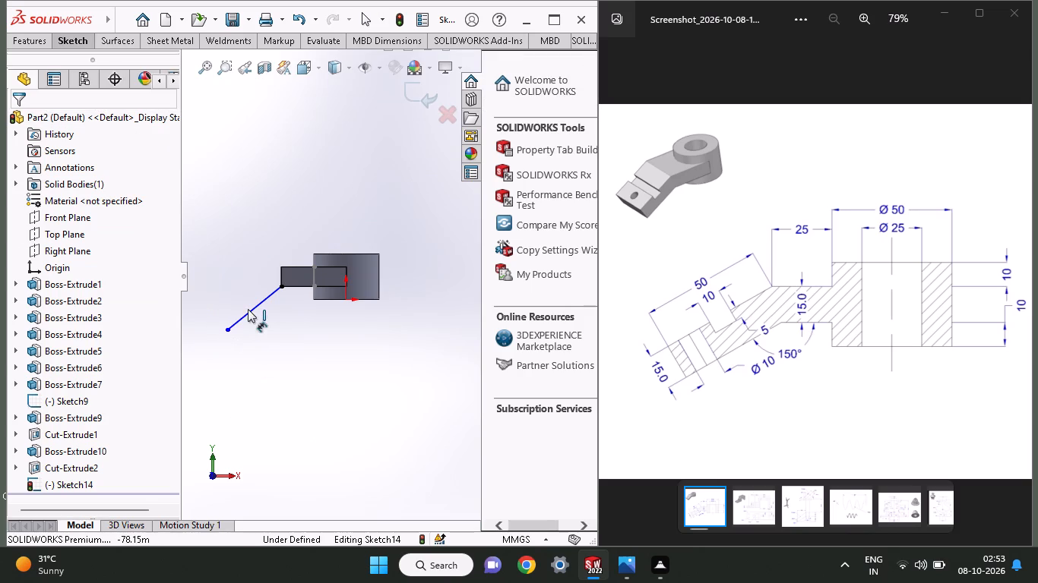
pyautogui.click(255, 310)
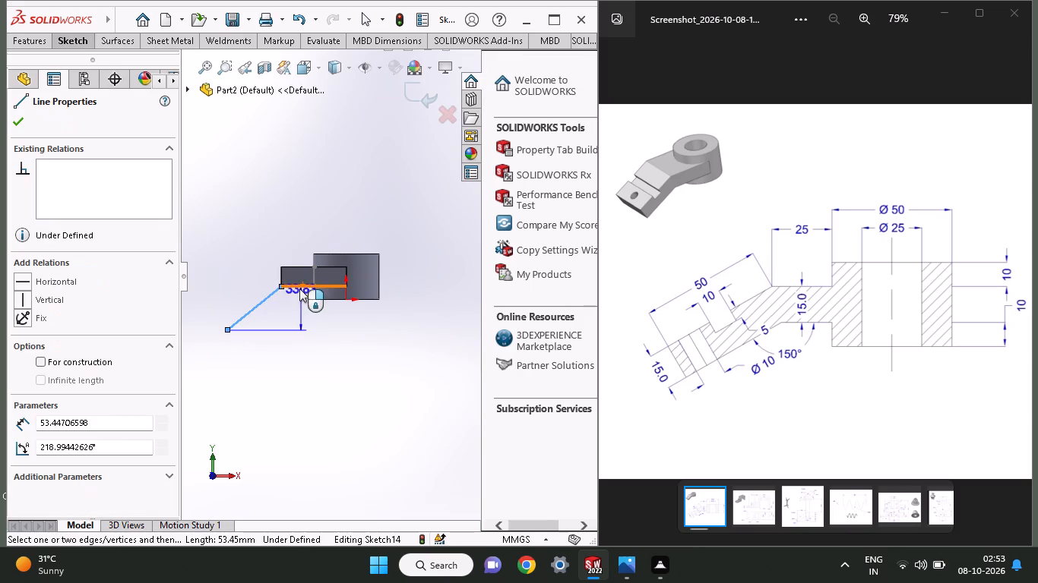
pyautogui.click(299, 287)
pyautogui.click(294, 317)
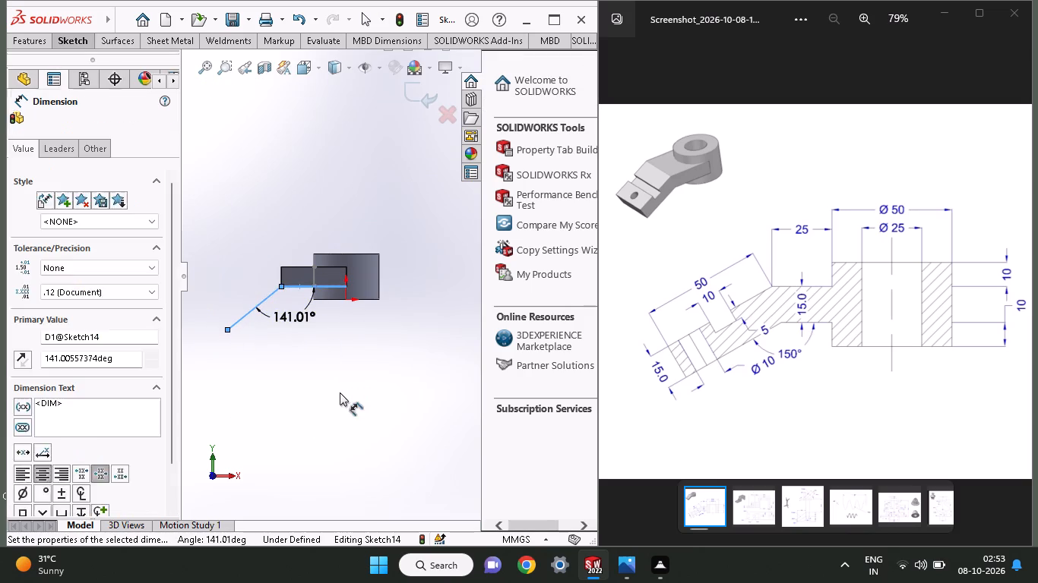
pyautogui.write('150')
pyautogui.press('Return')
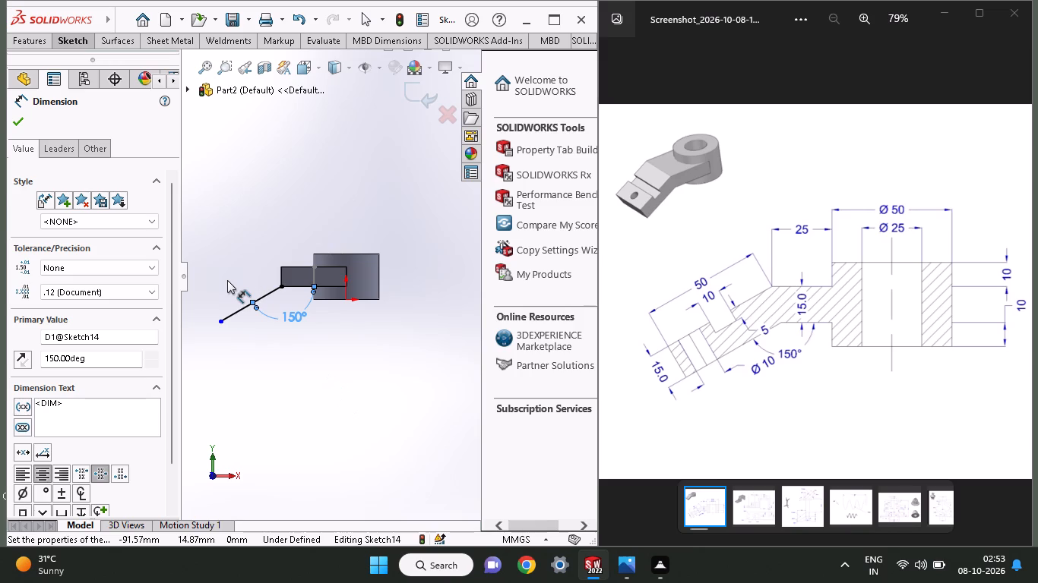
# Sketch a second sloping line about 53 mm long from the block's upper outer corner, above the first one.
pyautogui.click(61, 43)
pyautogui.click(109, 60)
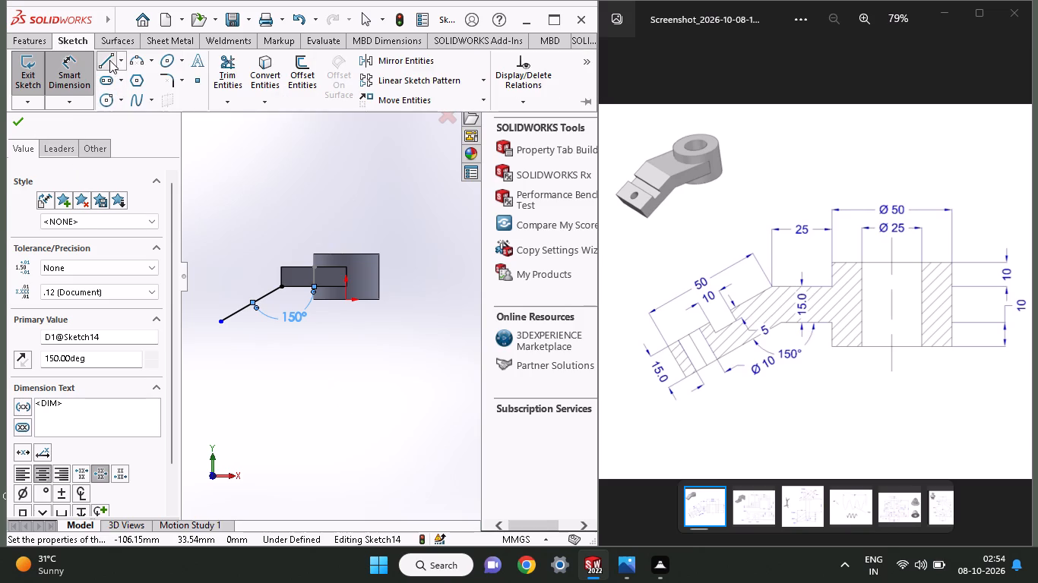
pyautogui.click(280, 267)
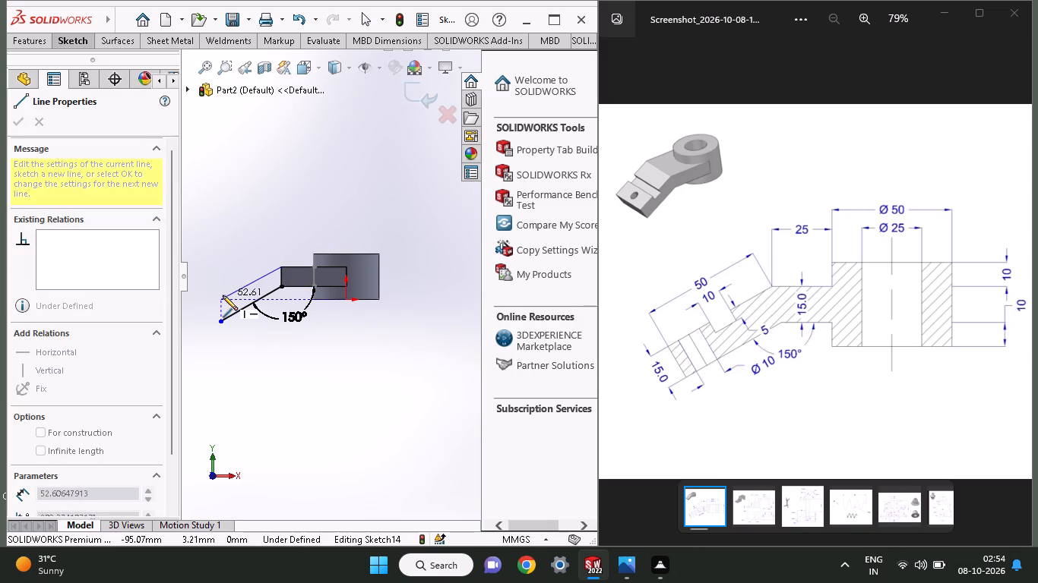
pyautogui.click(223, 295)
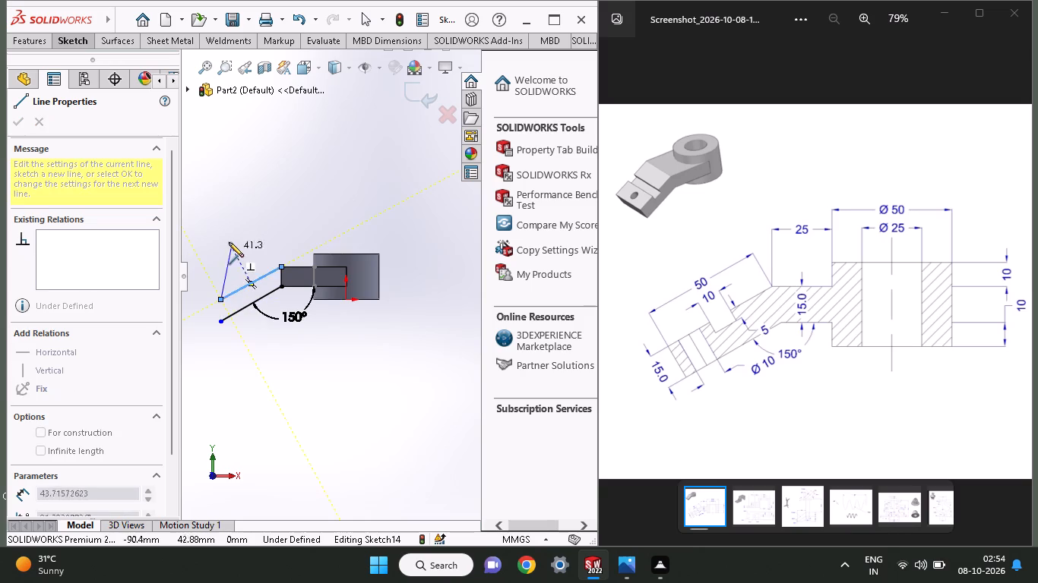
pyautogui.rightClick(230, 232)
pyautogui.click(239, 236)
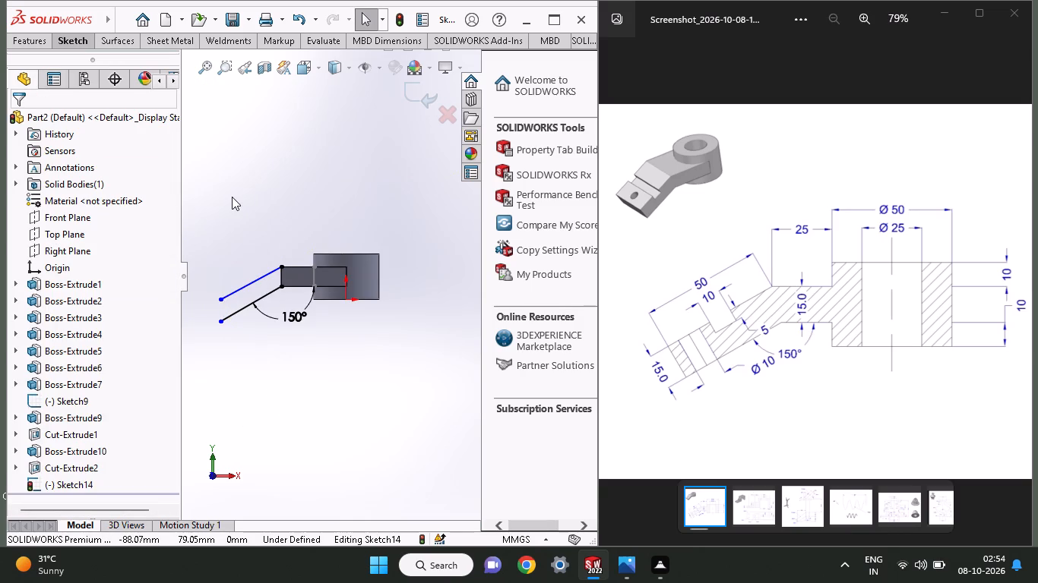
# Dimension the angle between the upper sloping line and the block's top edge as 150°.
pyautogui.click(86, 35)
pyautogui.click(83, 62)
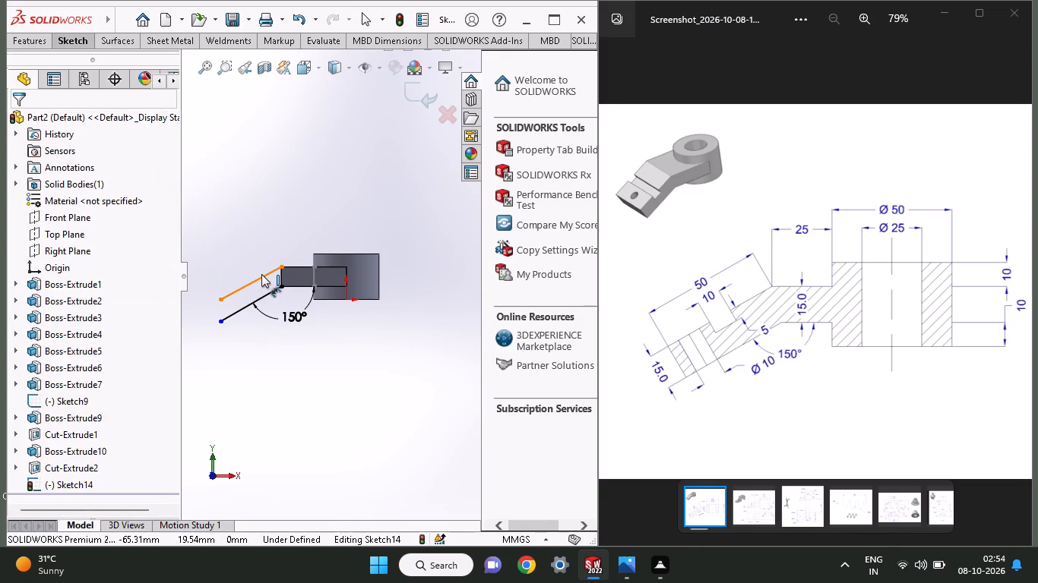
pyautogui.click(261, 274)
pyautogui.click(295, 269)
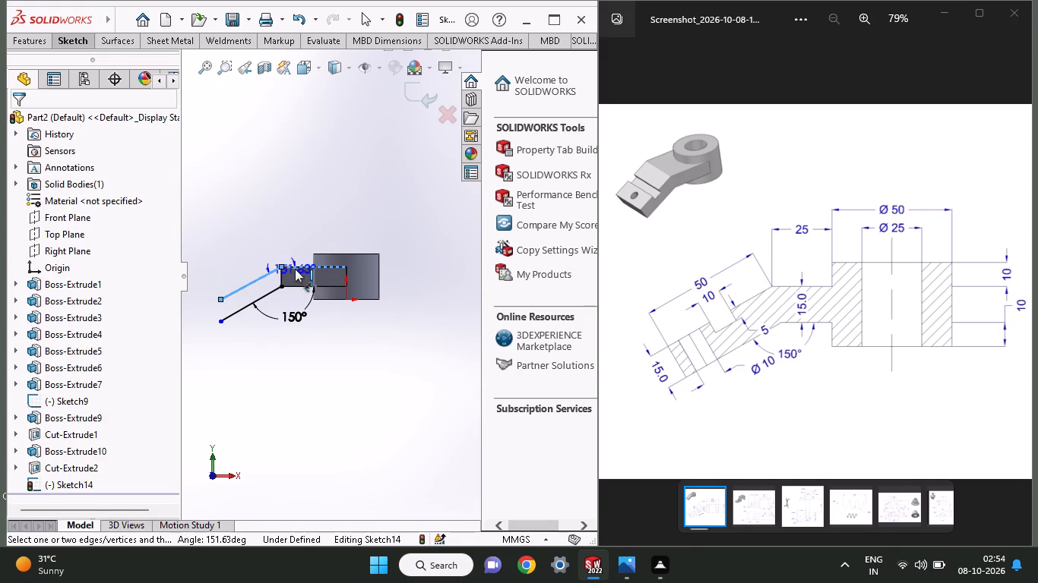
pyautogui.click(286, 286)
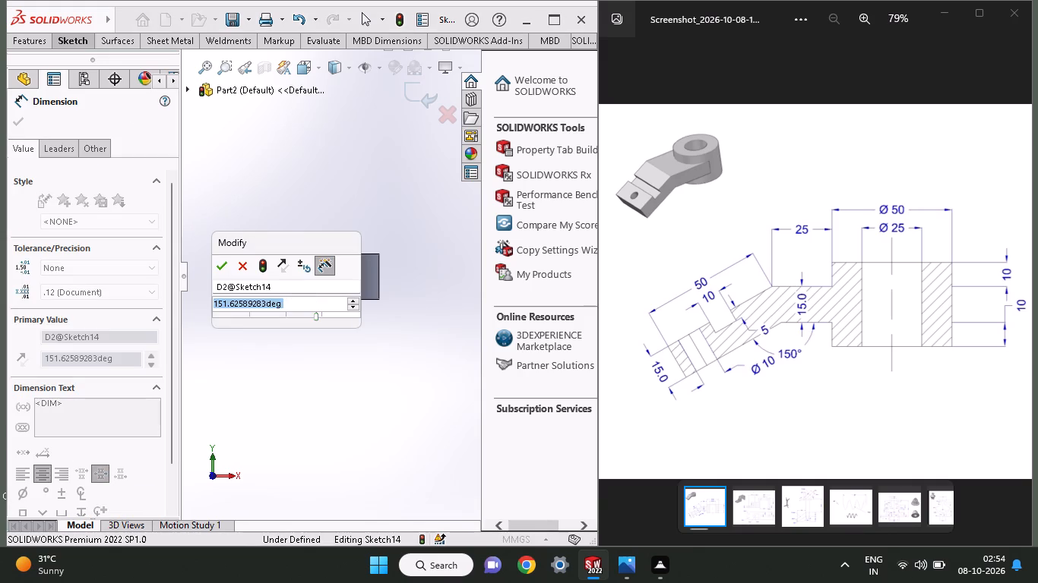
pyautogui.write('150')
pyautogui.press('Return')
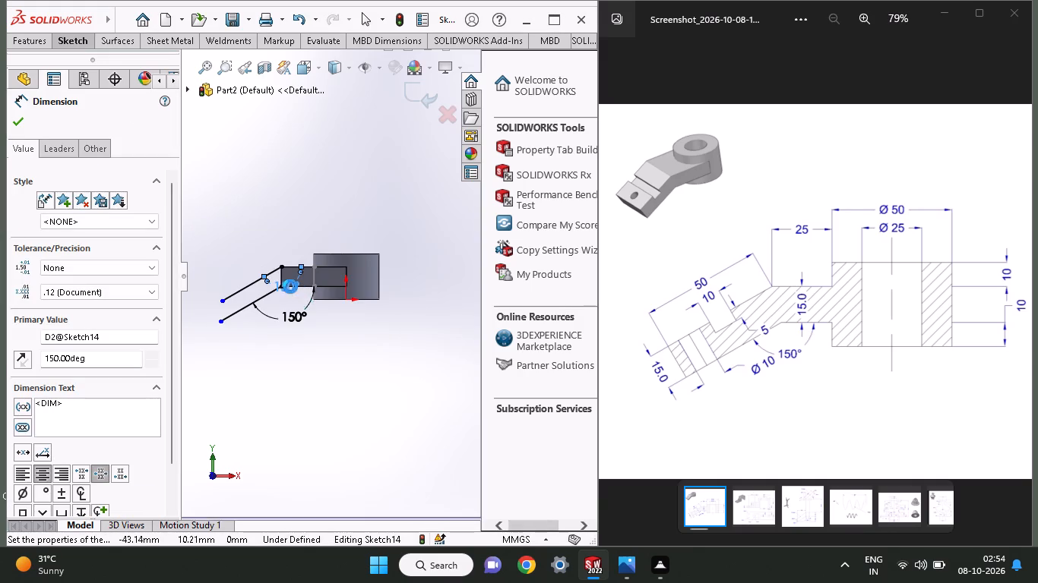
# Dimension the upper sloping line's length as 50 mm.
pyautogui.click(74, 36)
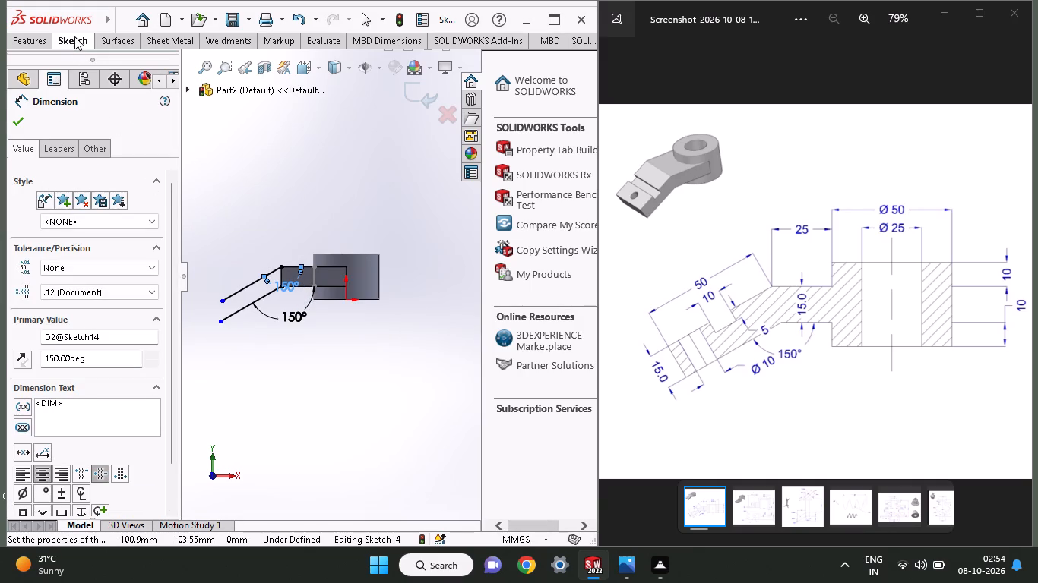
pyautogui.click(78, 62)
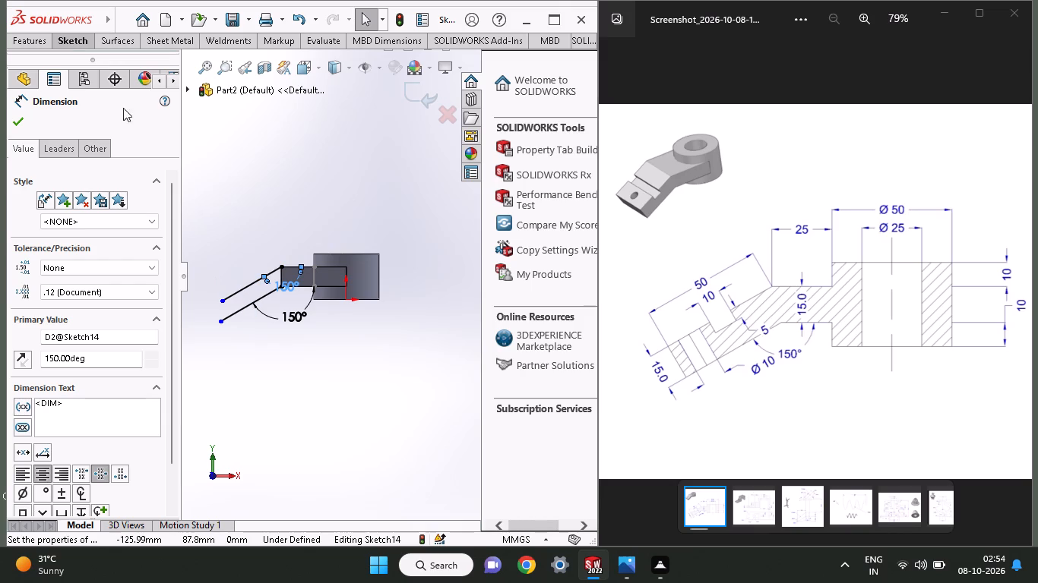
pyautogui.click(69, 48)
pyautogui.click(74, 76)
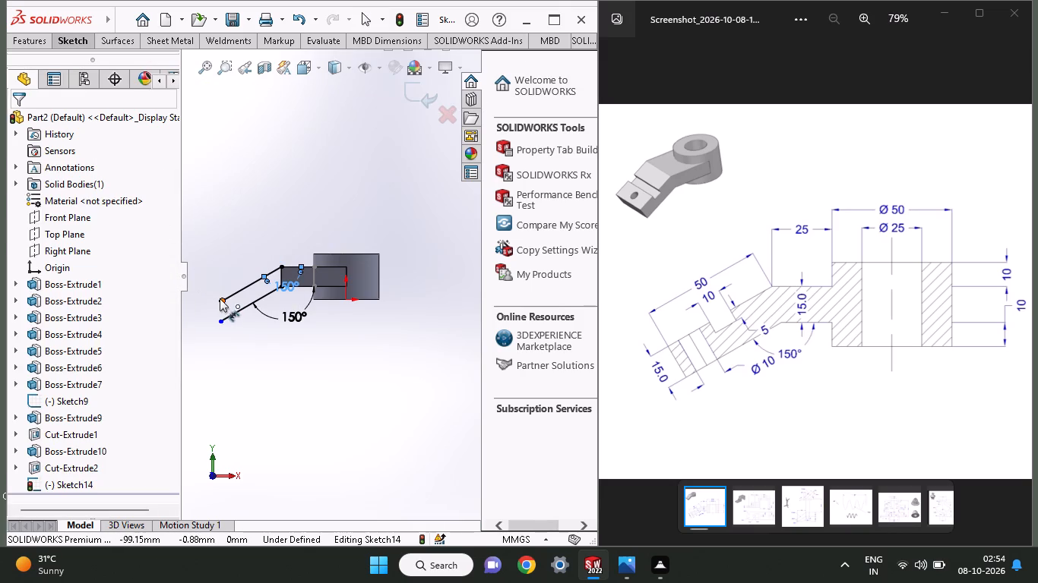
pyautogui.click(233, 295)
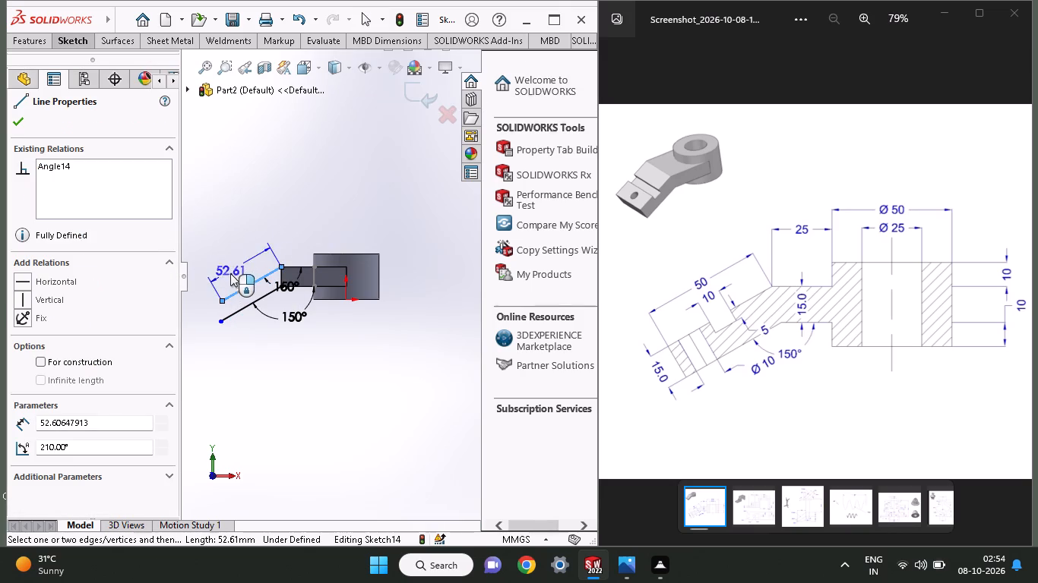
pyautogui.click(226, 270)
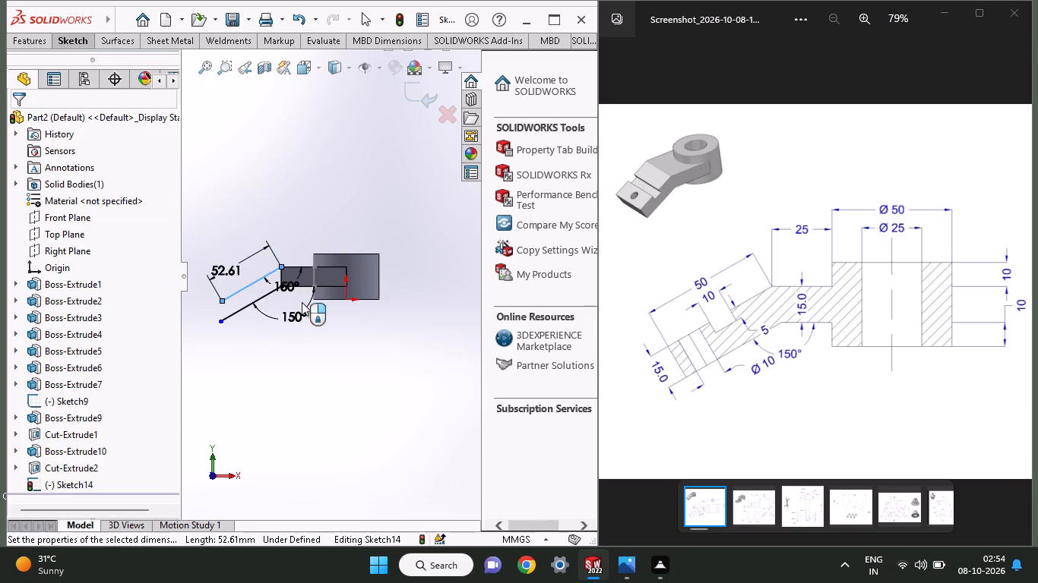
pyautogui.write('50')
pyautogui.press('Return')
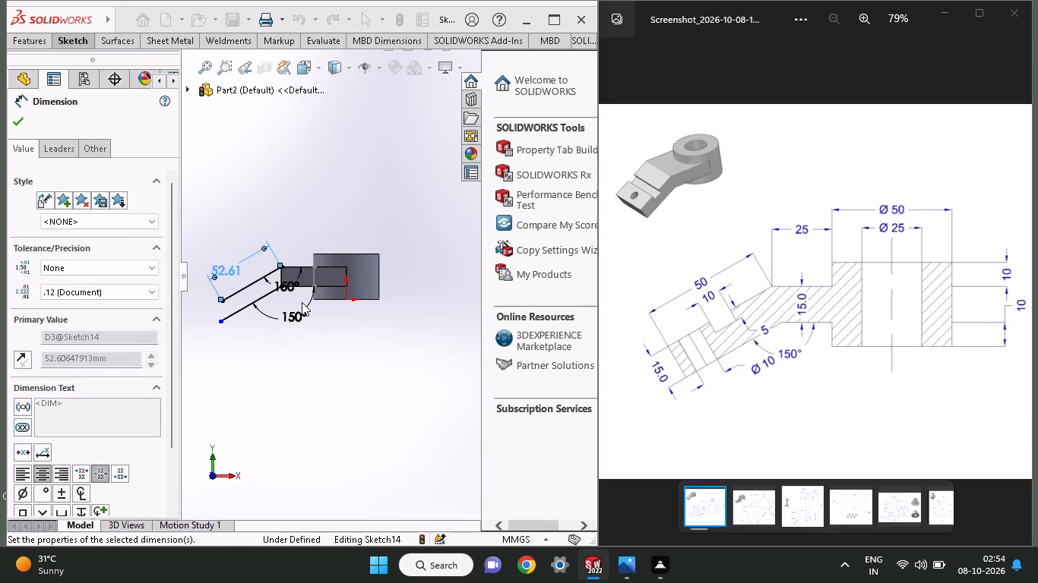
# Sketch an end line perpendicular to the upper sloping line, from its outer end across and past the lower line.
pyautogui.click(80, 42)
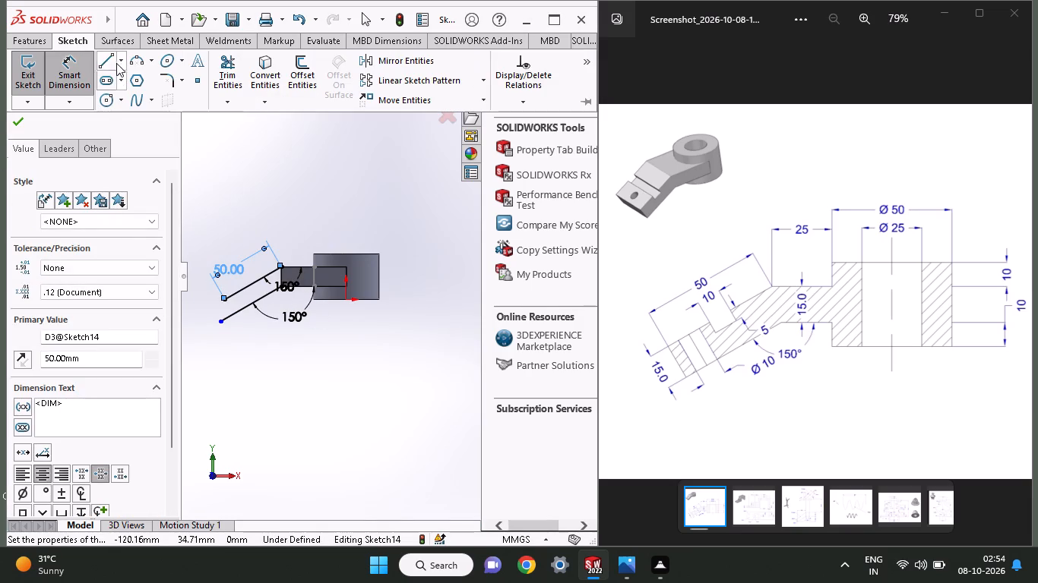
pyautogui.click(114, 62)
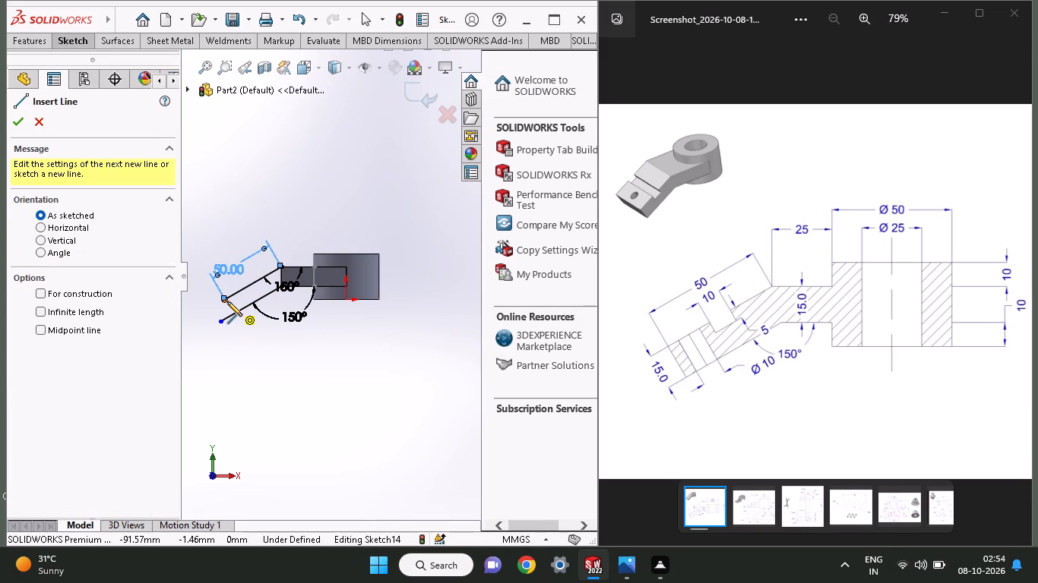
pyautogui.click(227, 301)
pyautogui.click(242, 338)
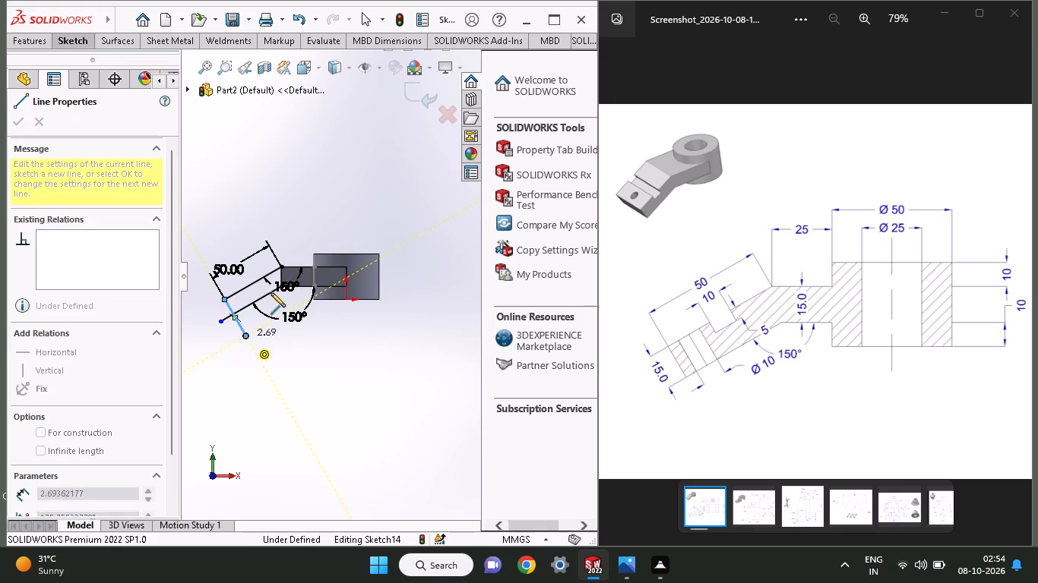
pyautogui.rightClick(294, 200)
pyautogui.click(311, 217)
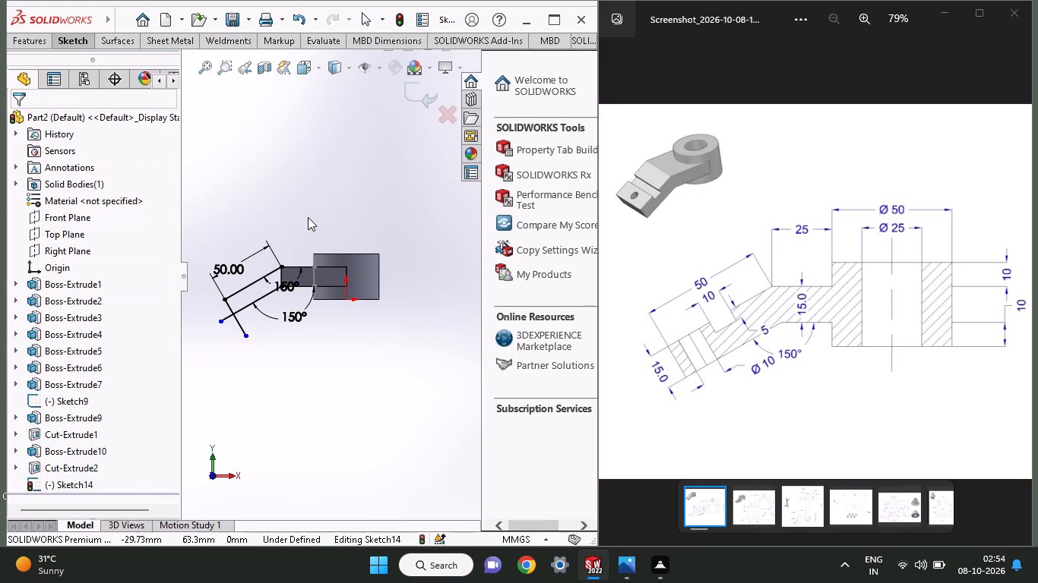
# Power-trim the overhanging ends of the lower sloping line and the perpendicular end line where they cross.
pyautogui.click(72, 47)
pyautogui.click(213, 74)
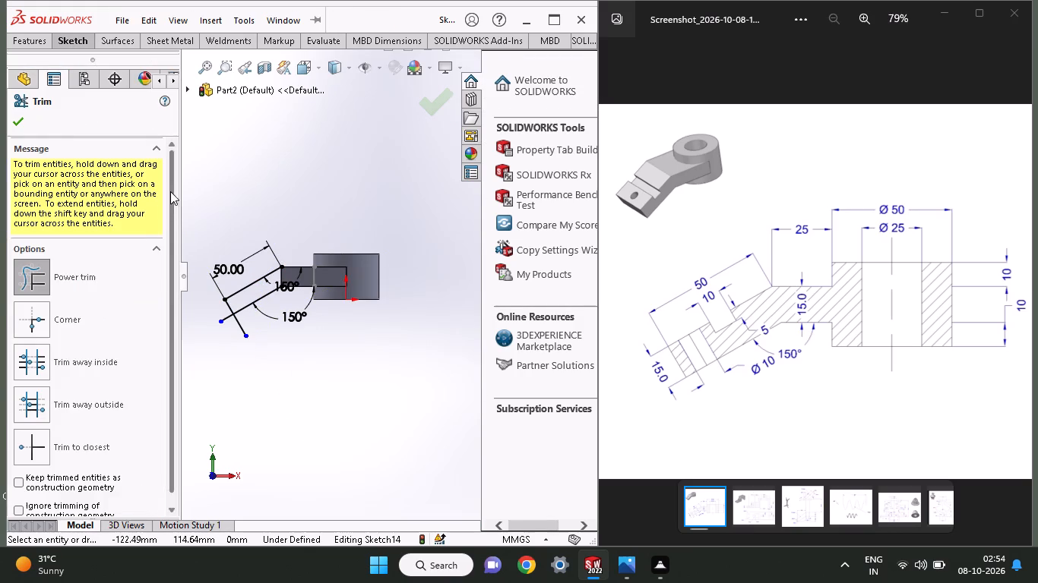
pyautogui.moveTo(199, 294); pyautogui.dragTo(223, 298)
pyautogui.moveTo(201, 288); pyautogui.dragTo(258, 328)
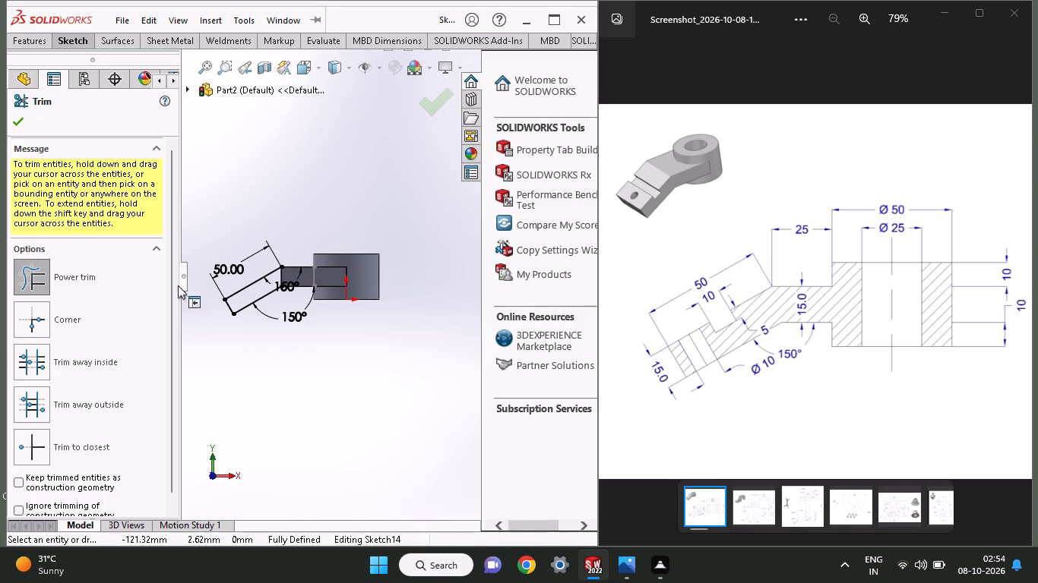
pyautogui.click(15, 119)
# Close the angled arm profile with a 15 mm line joining the inner ends of the two sloping lines.
pyautogui.click(31, 38)
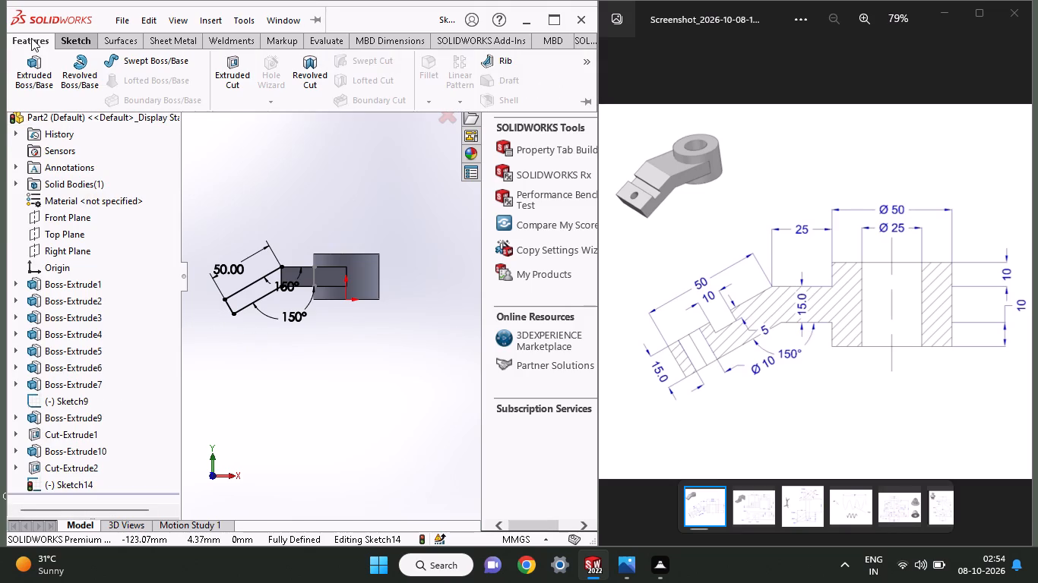
pyautogui.click(71, 42)
pyautogui.click(111, 56)
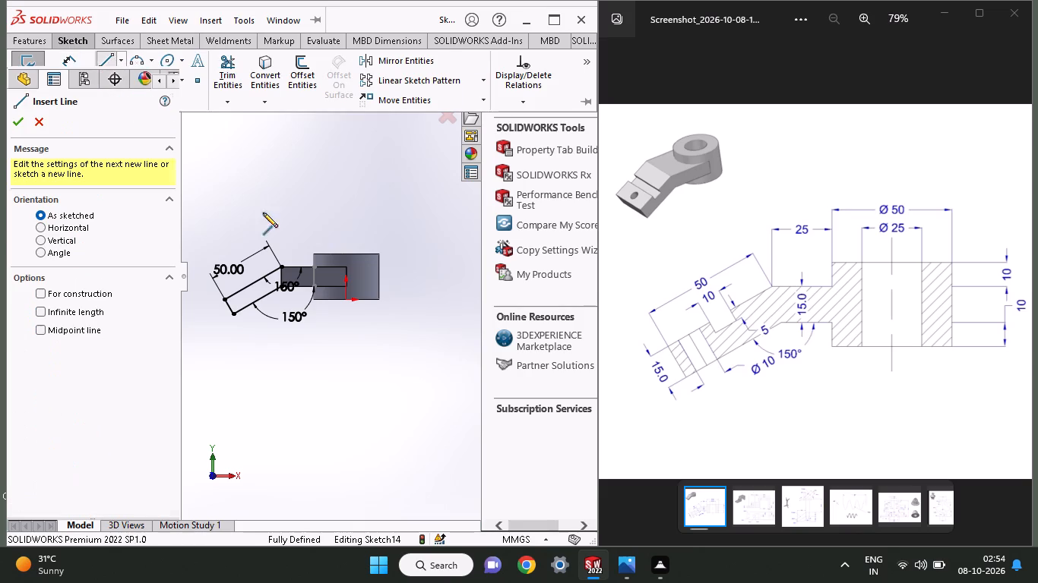
pyautogui.click(283, 266)
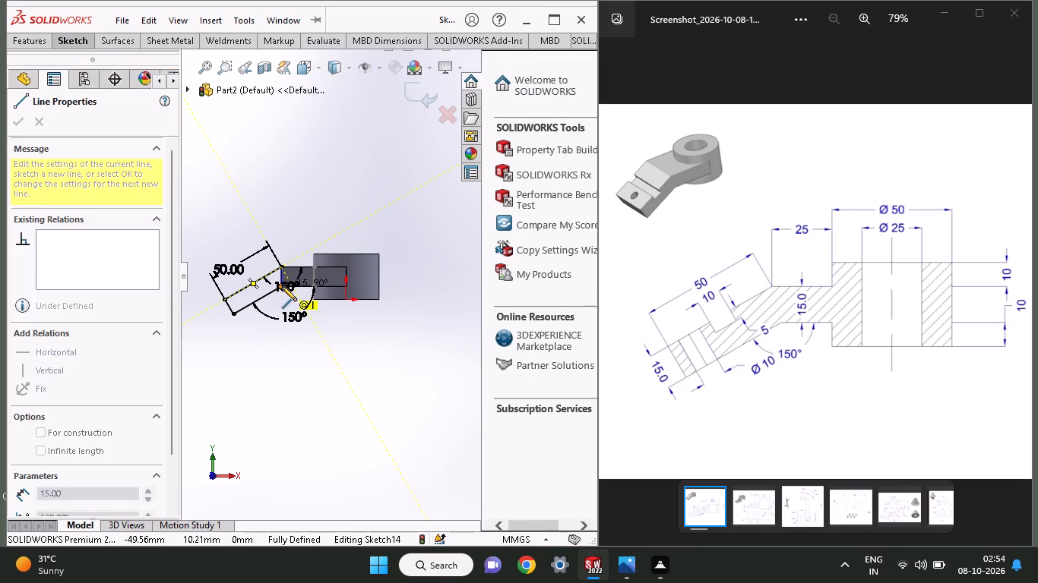
pyautogui.click(281, 286)
pyautogui.rightClick(284, 206)
pyautogui.click(305, 217)
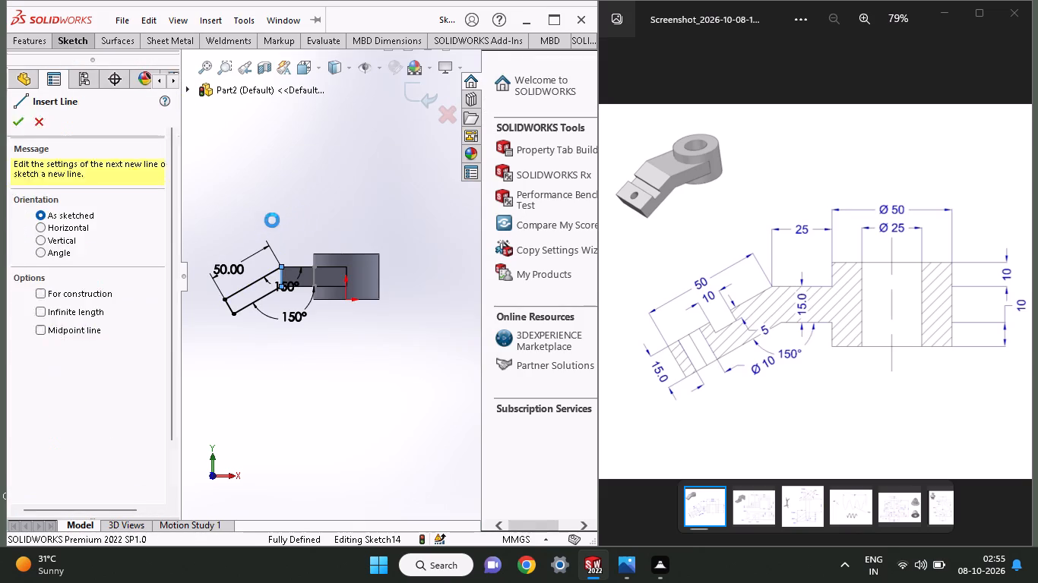
# Extrude the closed angled arm profile to a blind depth of 50 mm across the block's width, merging the result.
pyautogui.click(27, 40)
pyautogui.click(46, 69)
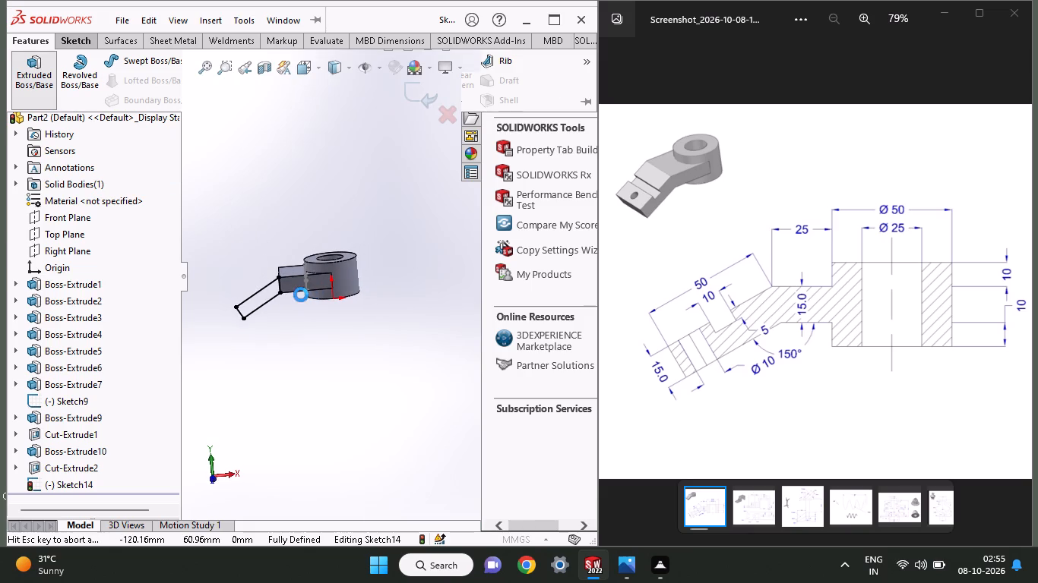
pyautogui.moveTo(259, 316); pyautogui.dragTo(261, 260)
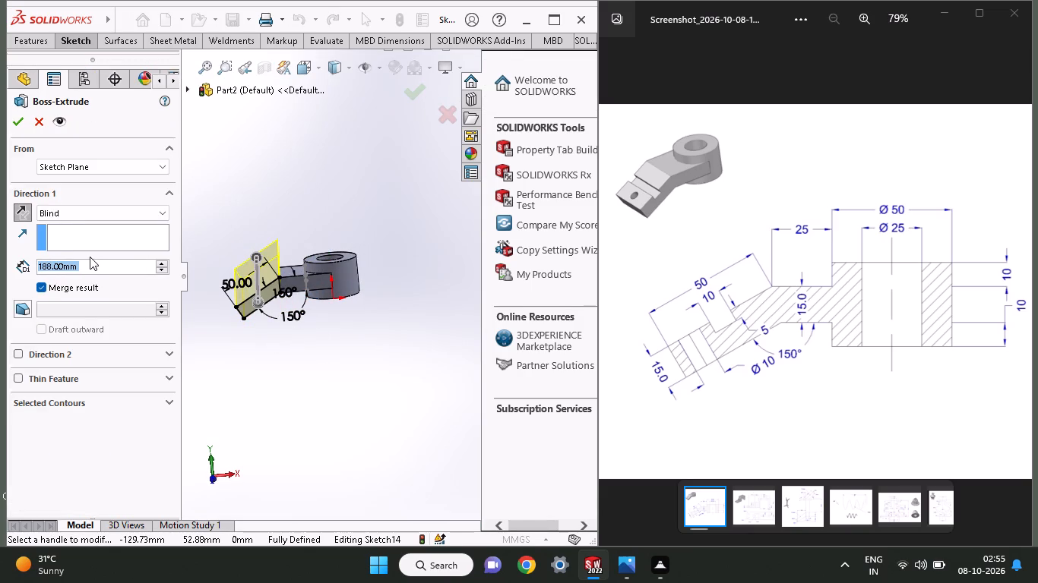
pyautogui.write('50')
pyautogui.press('Return')
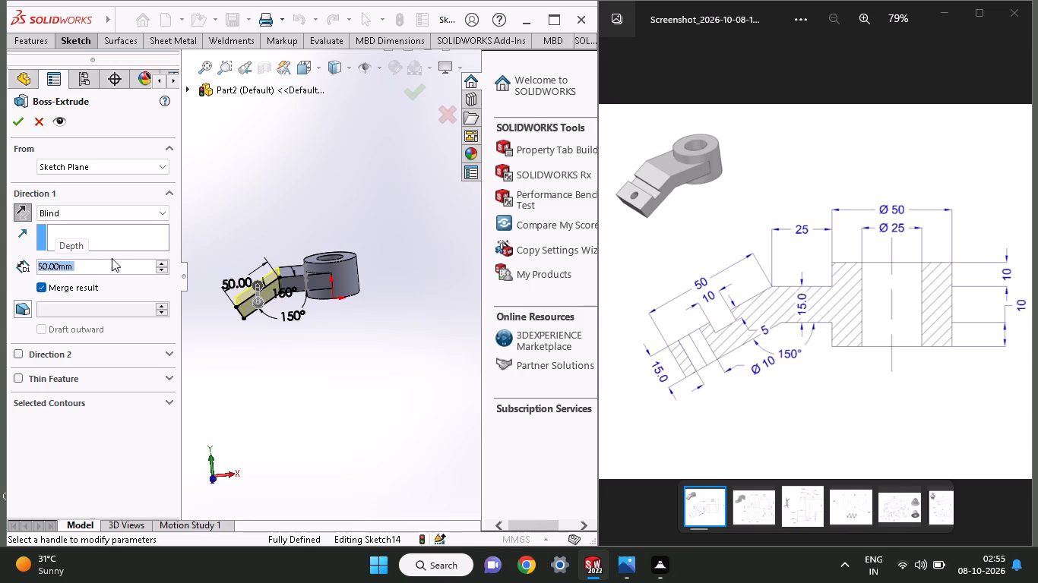
pyautogui.moveTo(312, 252); pyautogui.dragTo(340, 380, button='middle')
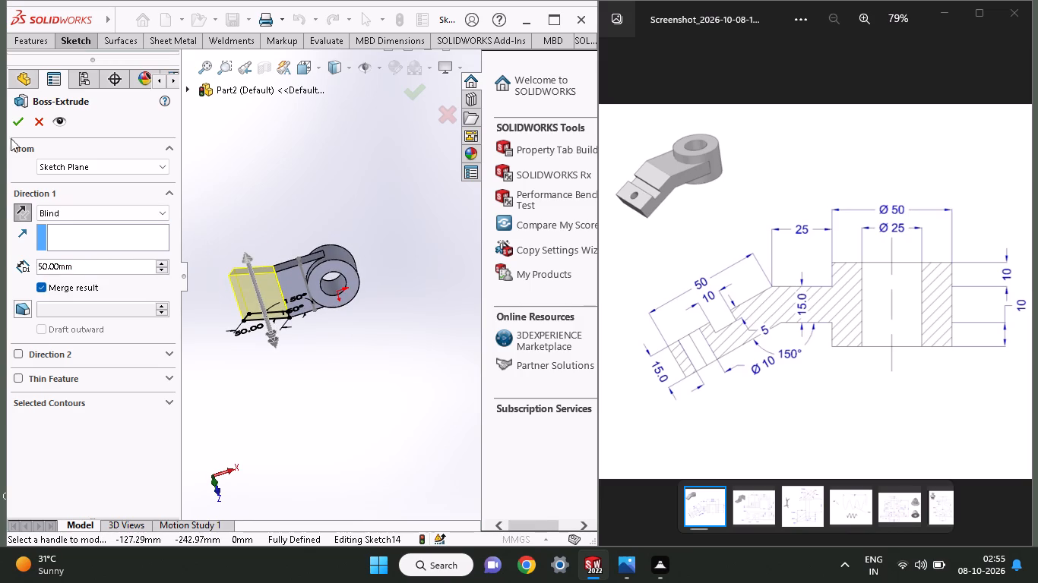
pyautogui.click(14, 130)
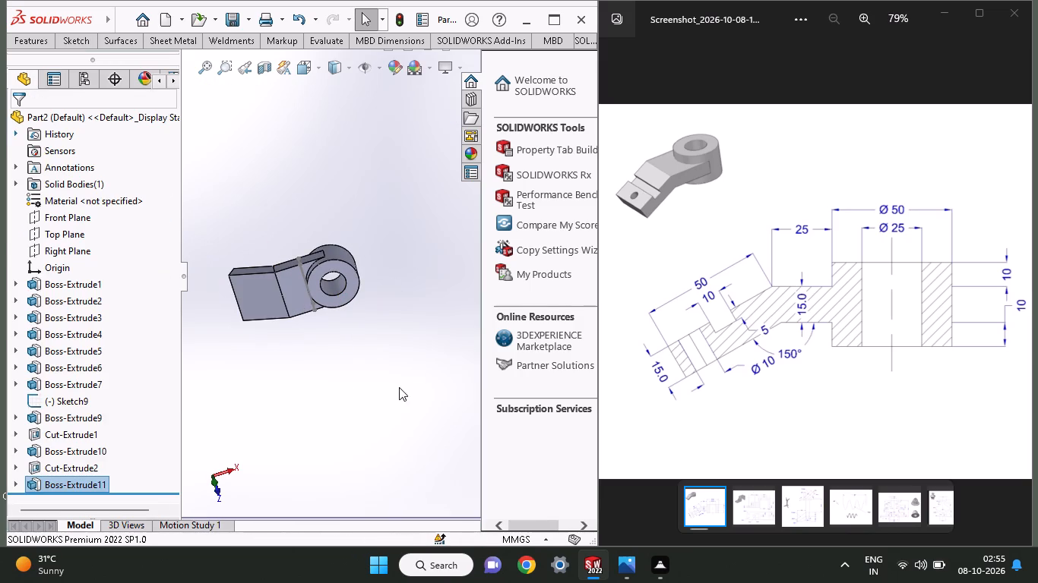
# On a new sketch on the arm's side face, draw a line perpendicular to the upper sloping edge, from its middle past the lower edge.
pyautogui.moveTo(367, 358); pyautogui.dragTo(347, 234, button='middle')
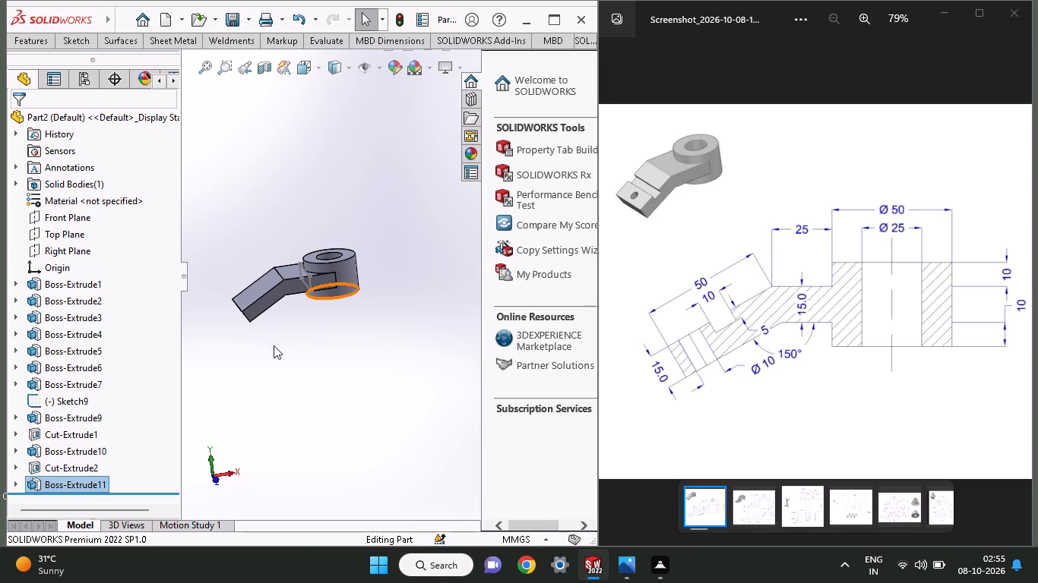
pyautogui.click(261, 304)
pyautogui.click(331, 259)
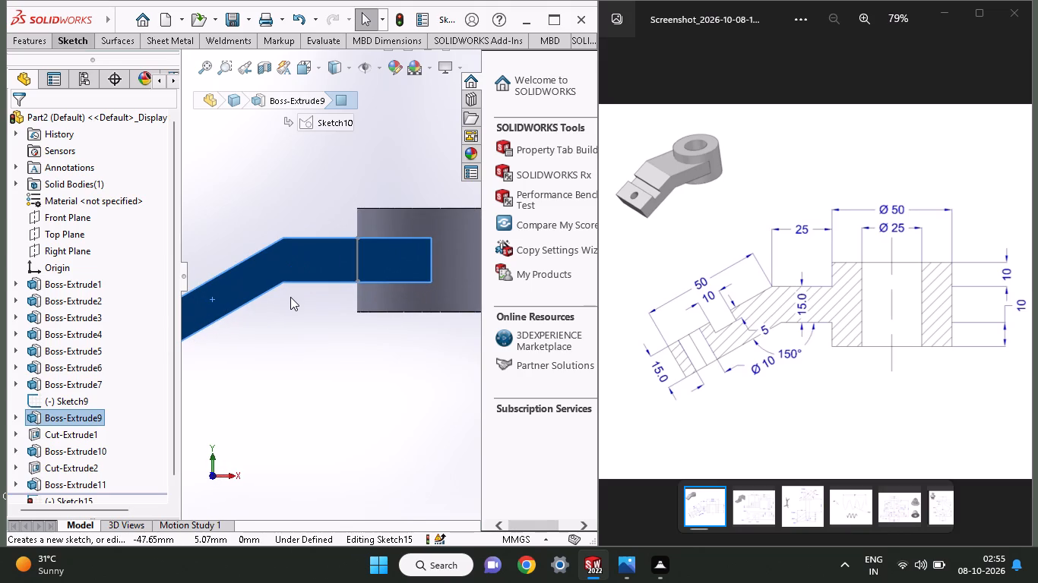
pyautogui.keyDown('ctrl'); pyautogui.scroll(2, 290, 297); pyautogui.keyUp('ctrl')
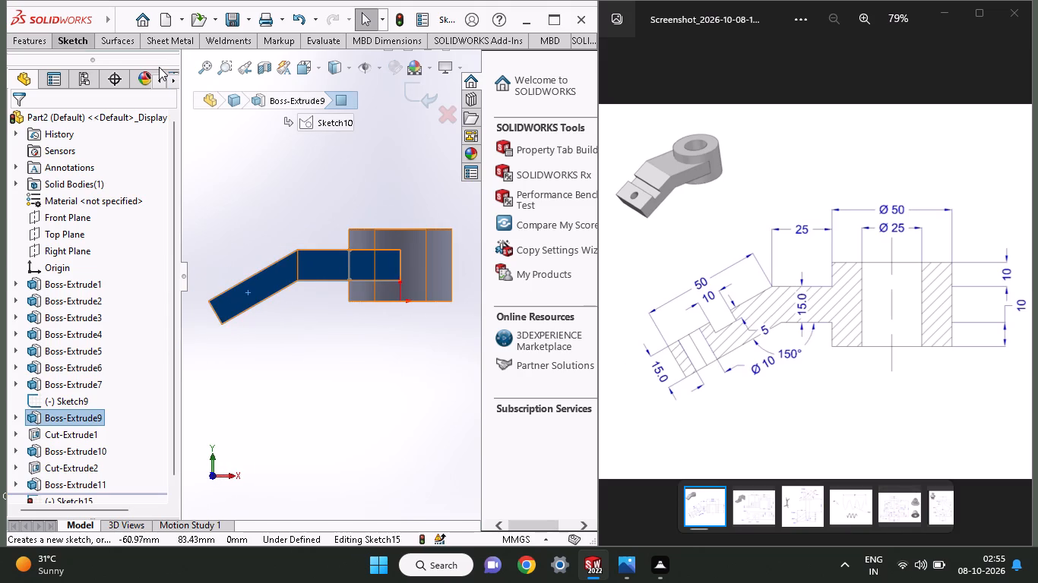
pyautogui.click(68, 36)
pyautogui.click(100, 66)
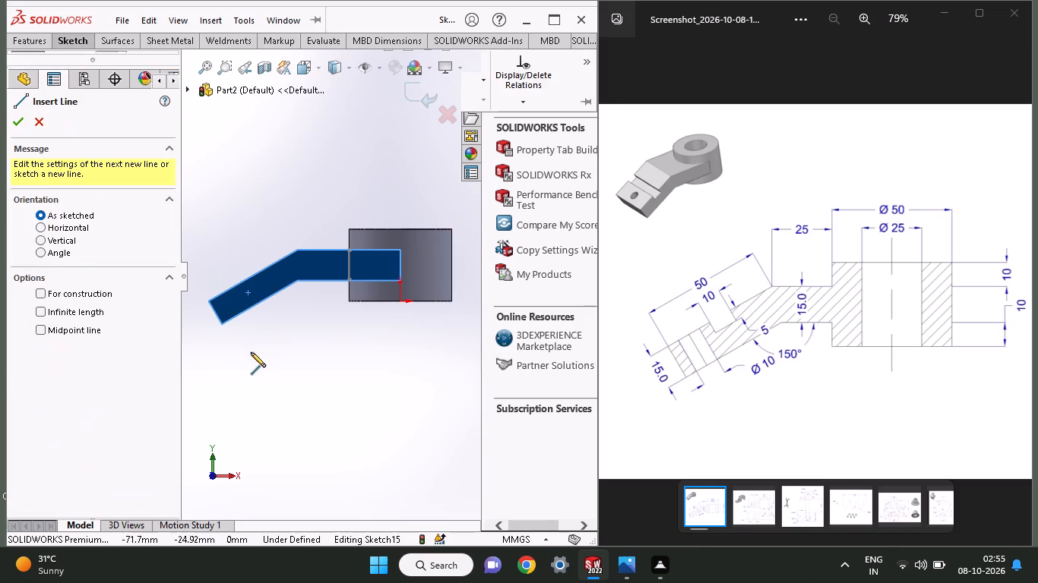
pyautogui.click(252, 276)
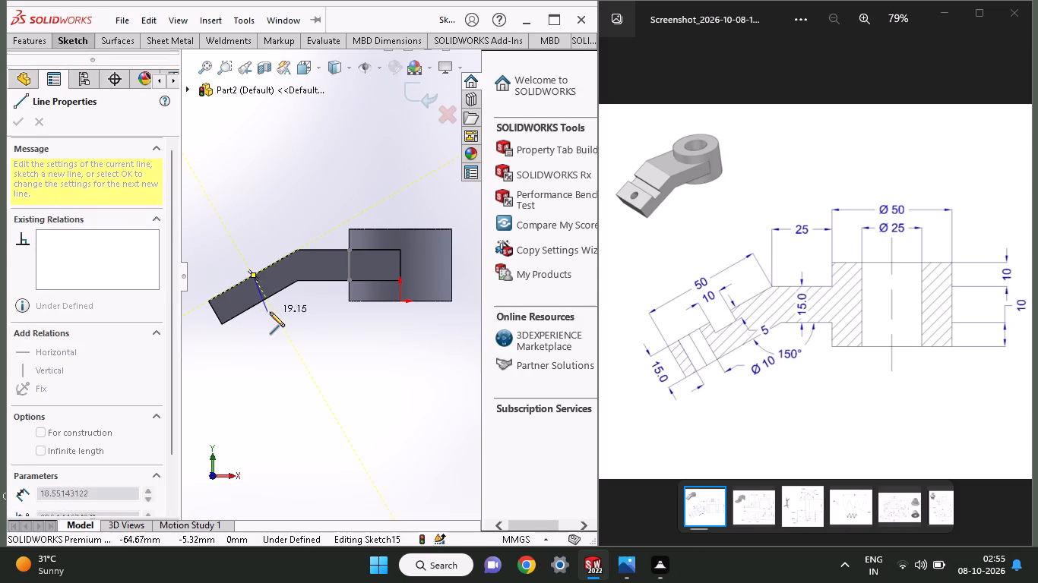
pyautogui.click(275, 312)
pyautogui.rightClick(277, 218)
pyautogui.click(293, 226)
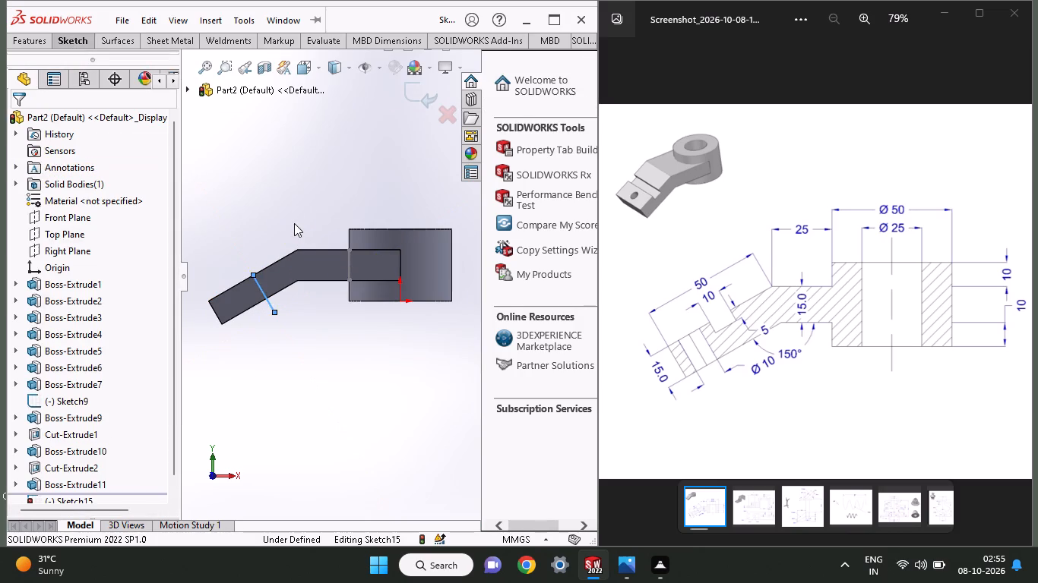
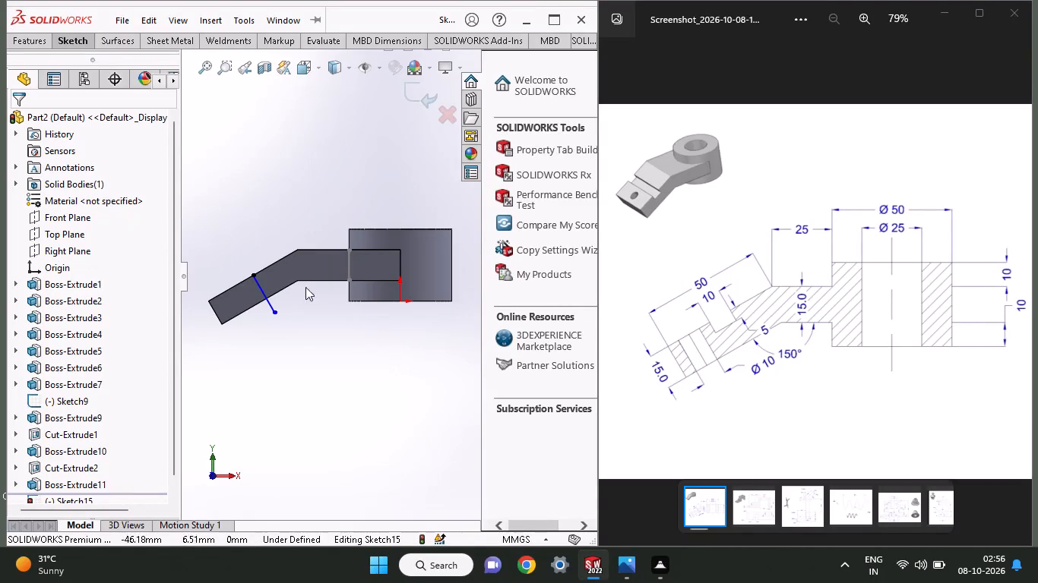
# Offset the perpendicular line on the arm's side face by 10 mm in both directions.
pyautogui.click(87, 39)
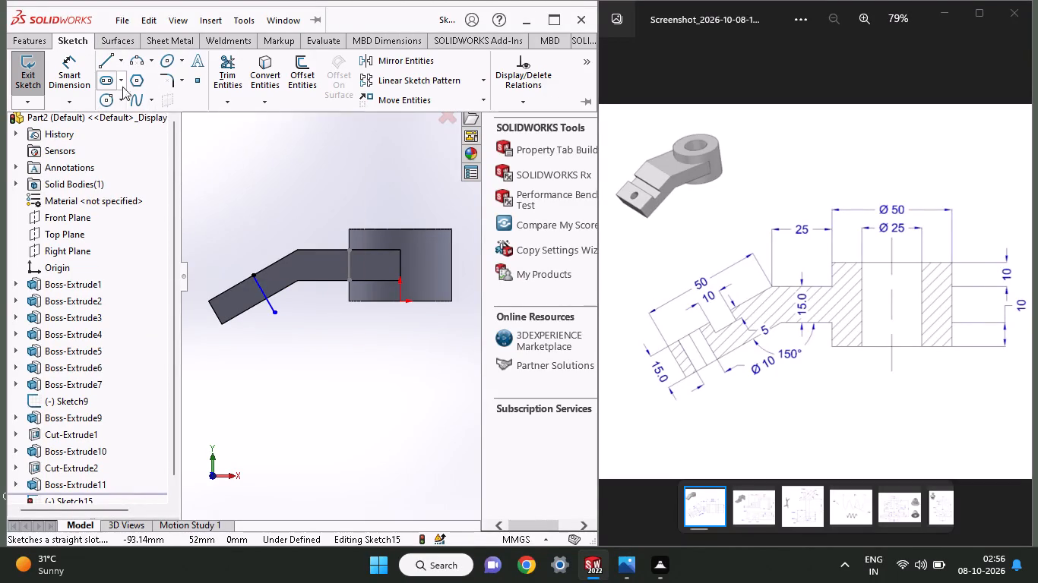
pyautogui.click(309, 86)
pyautogui.click(259, 288)
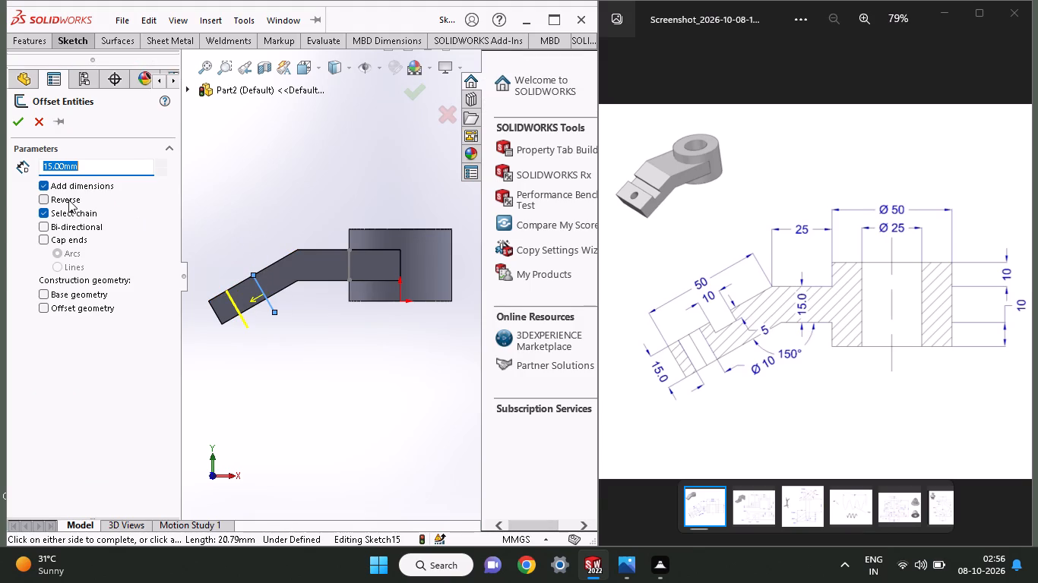
pyautogui.click(77, 224)
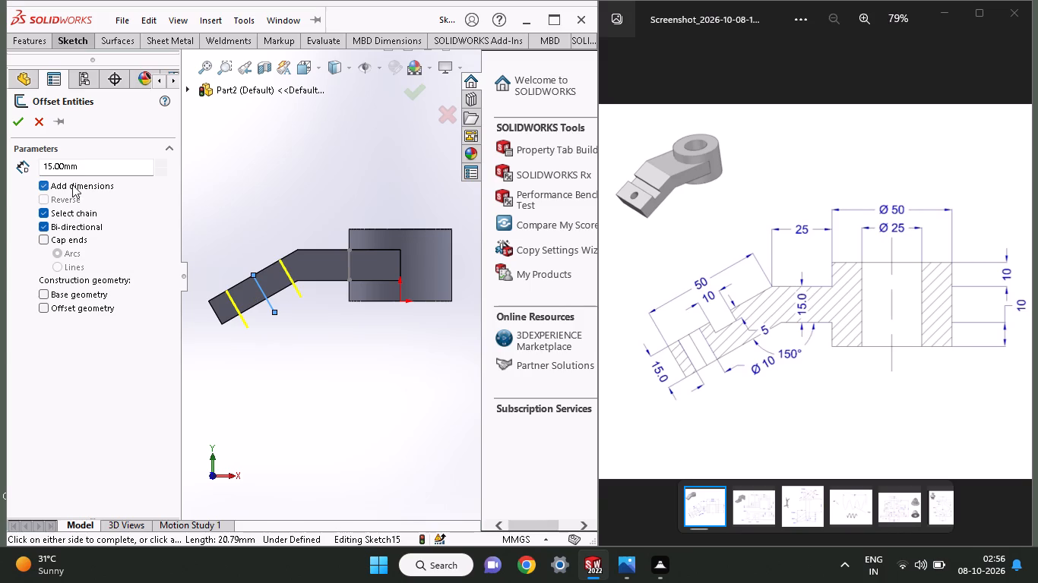
pyautogui.moveTo(86, 170); pyautogui.dragTo(0, 173)
pyautogui.write('10')
pyautogui.press('Return')
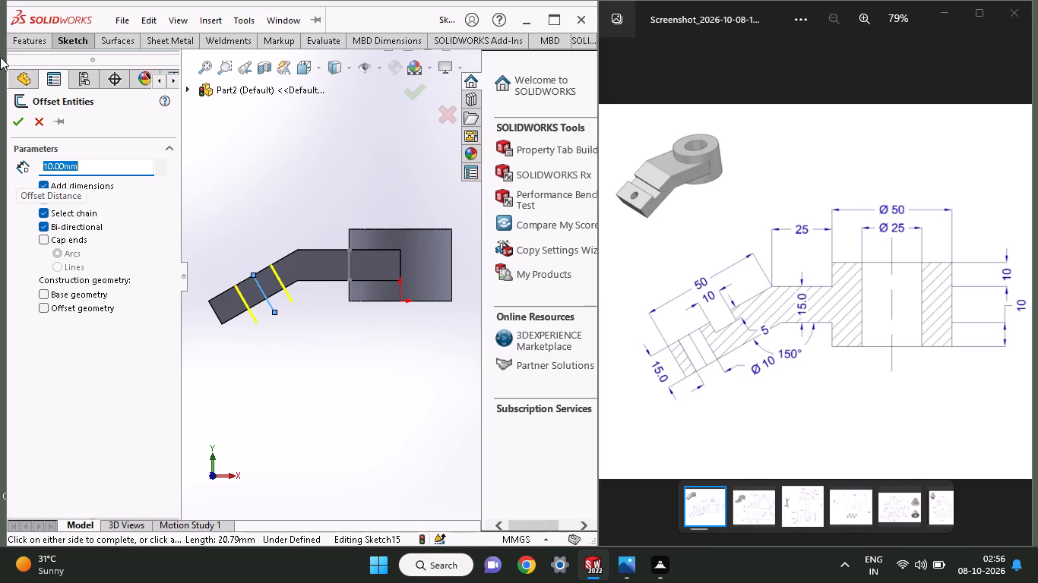
pyautogui.click(22, 114)
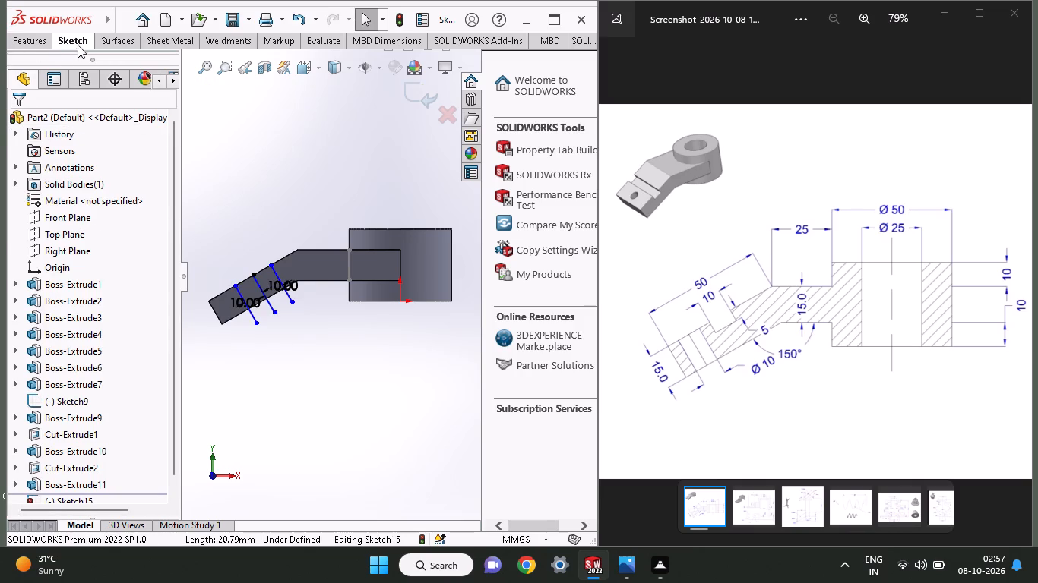
# Draw a line along the arm's full upper sloping edge, from its outer corner to the bend.
pyautogui.click(55, 43)
pyautogui.click(103, 64)
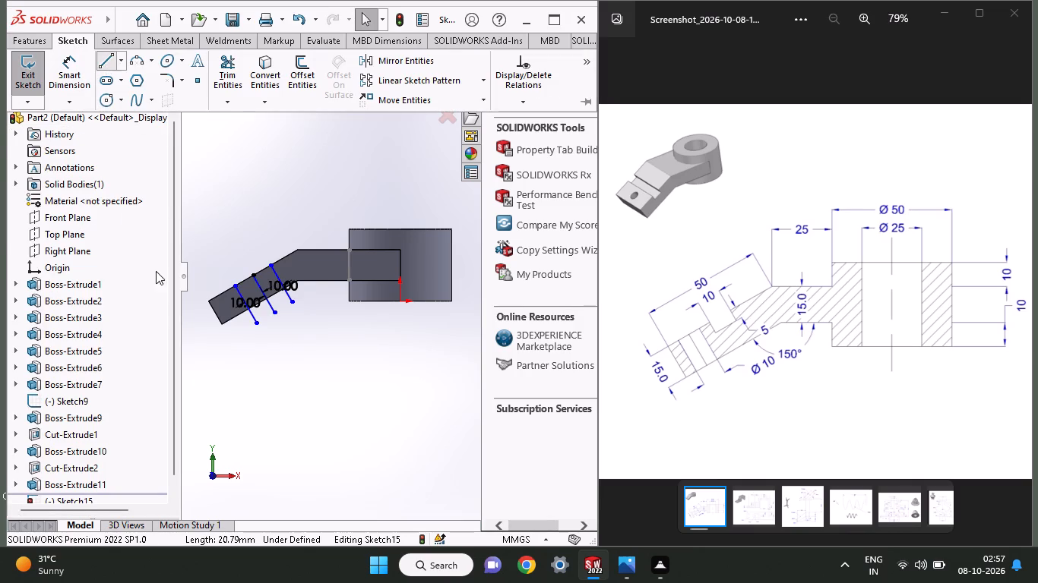
pyautogui.click(207, 298)
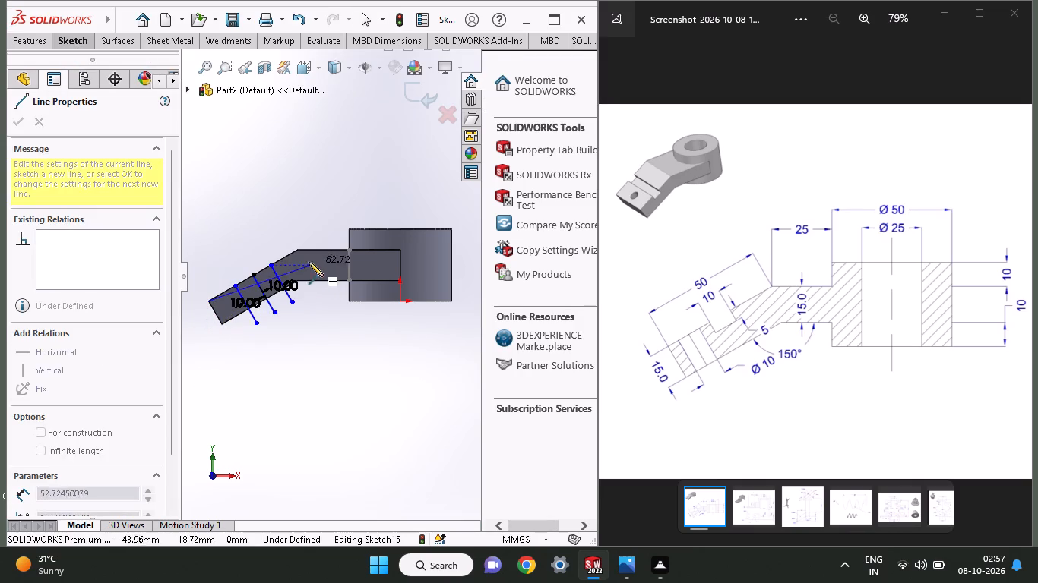
pyautogui.click(296, 251)
pyautogui.rightClick(260, 223)
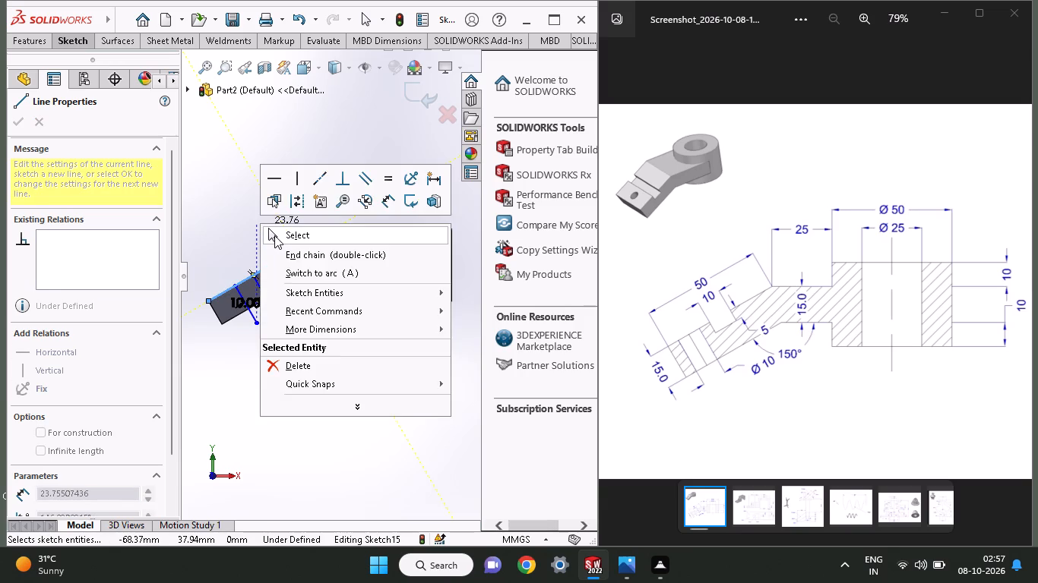
pyautogui.click(274, 235)
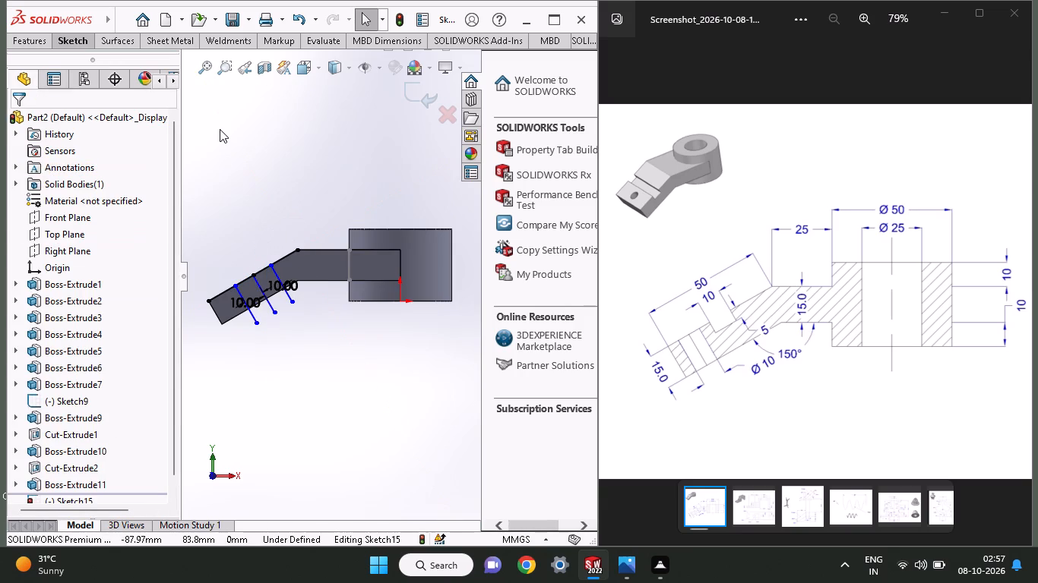
# Offset the upper sloping line 5 mm to one side only, into the arm.
pyautogui.click(65, 38)
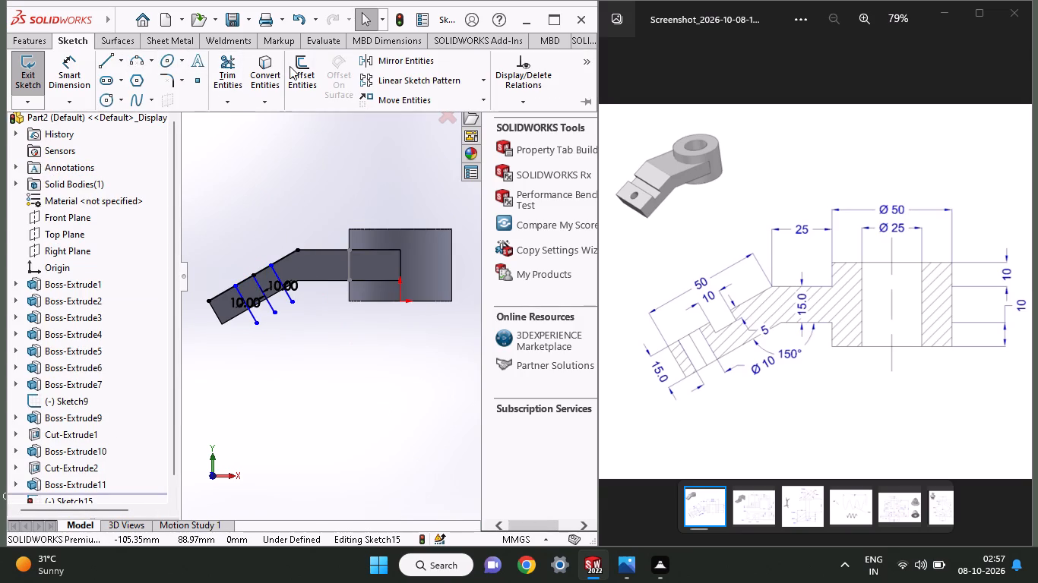
pyautogui.click(290, 66)
pyautogui.click(282, 256)
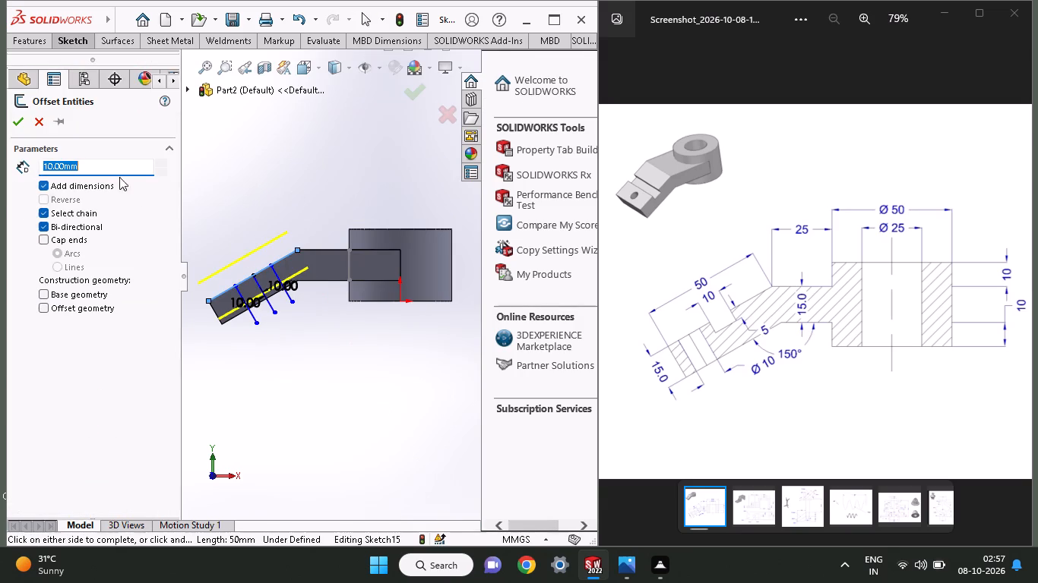
pyautogui.click(74, 226)
pyautogui.click(72, 202)
pyautogui.click(72, 202)
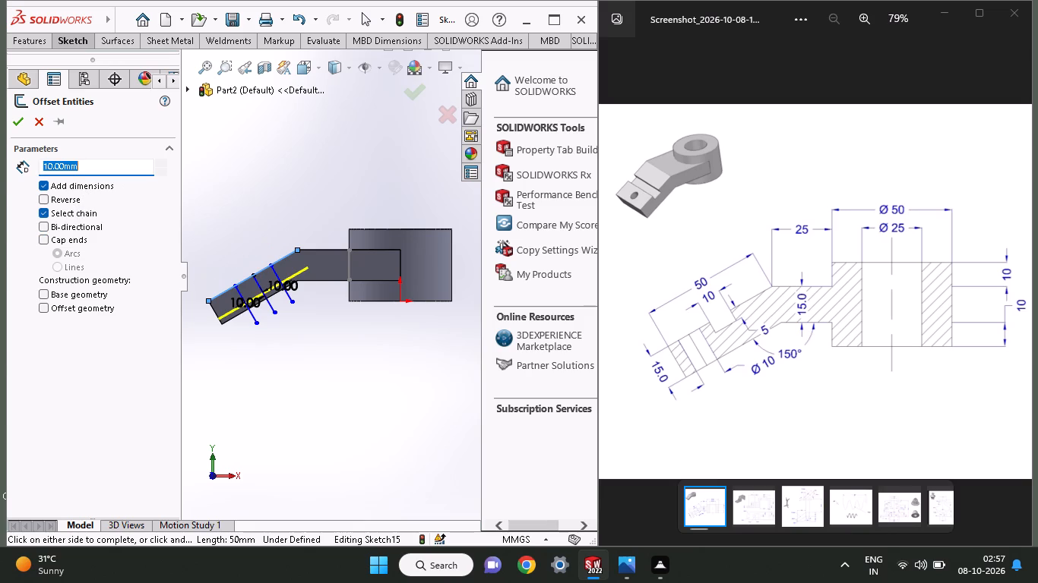
pyautogui.moveTo(99, 170); pyautogui.dragTo(0, 167)
pyautogui.press('5')
pyautogui.press('Return')
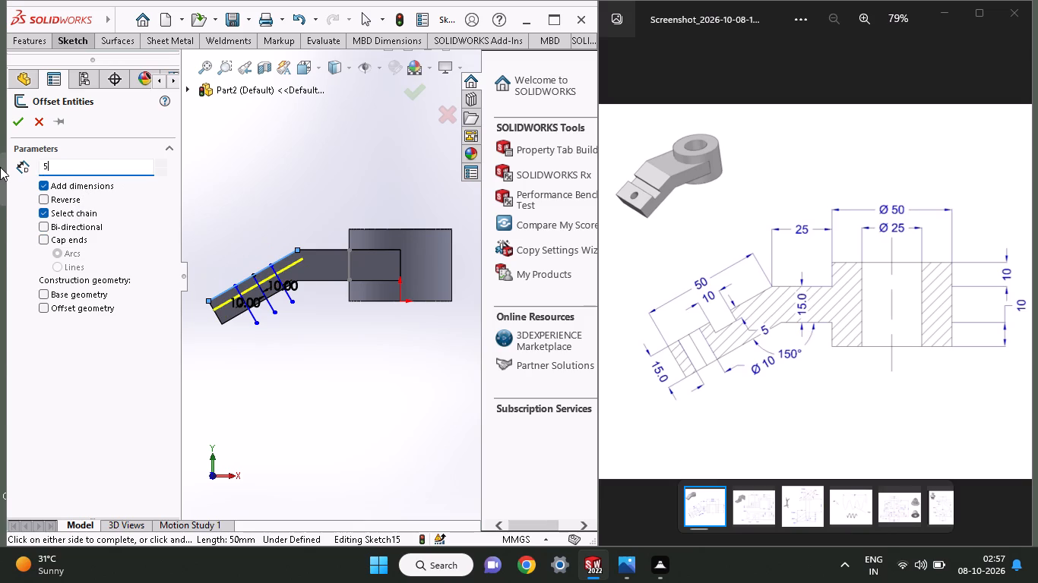
pyautogui.click(22, 121)
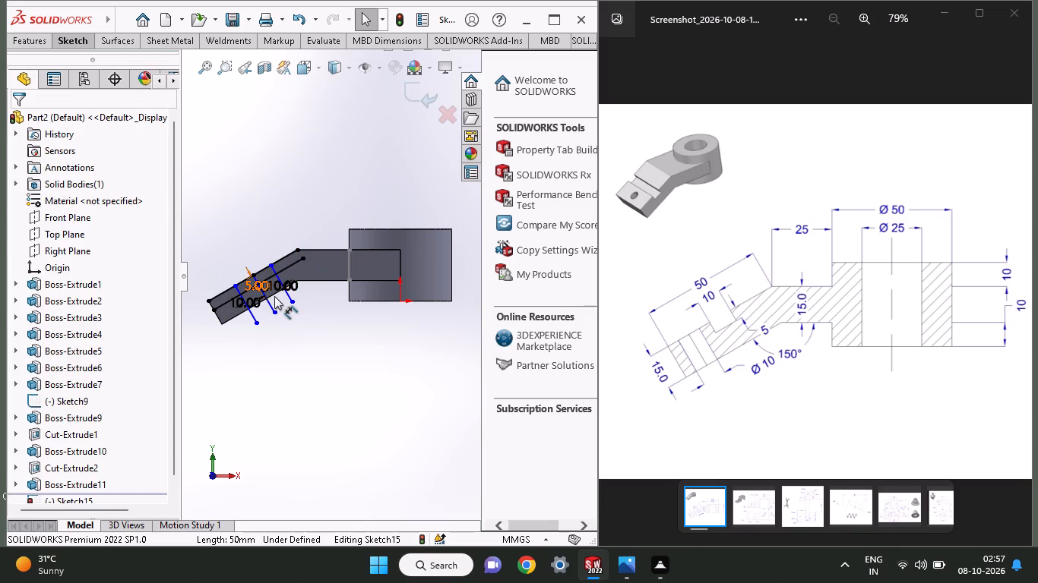
# Power-trim the overhanging ends and the middle perpendicular line, leaving a closed rectangular notch profile at the upper sloping edge.
pyautogui.keyDown('ctrl'); pyautogui.scroll(3, 274, 296); pyautogui.keyUp('ctrl')
pyautogui.keyDown('ctrl'); pyautogui.scroll(-5, 274, 296); pyautogui.keyUp('ctrl')
pyautogui.hscroll(-1, 274, 296)
pyautogui.hscroll(1, 274, 296)
pyautogui.keyDown('ctrl'); pyautogui.scroll(1, 274, 296); pyautogui.keyUp('ctrl')
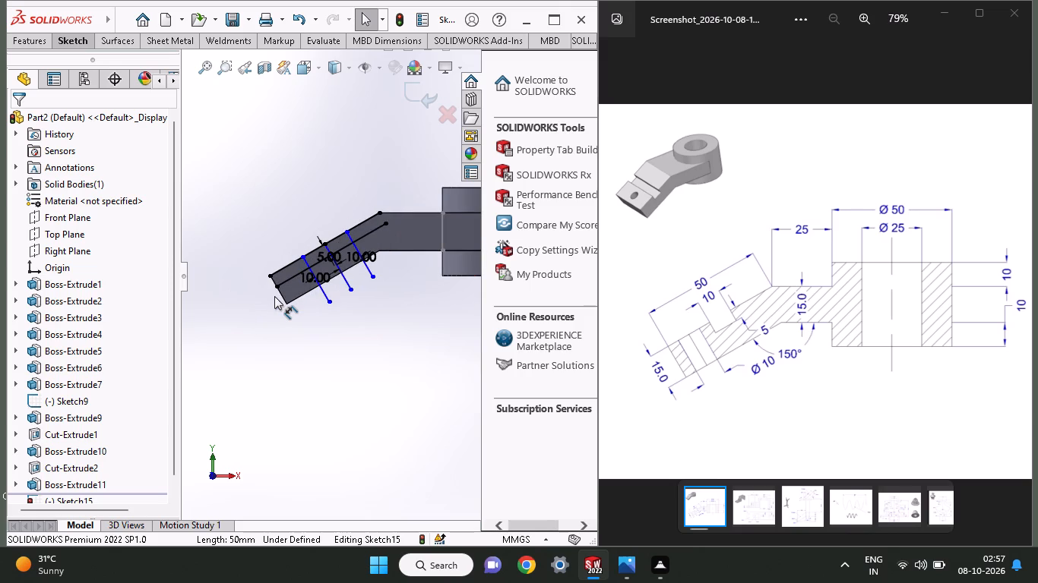
pyautogui.keyDown('ctrl'); pyautogui.scroll(-4, 364, 216); pyautogui.keyUp('ctrl')
pyautogui.hscroll(-1, 364, 216)
pyautogui.click(360, 222)
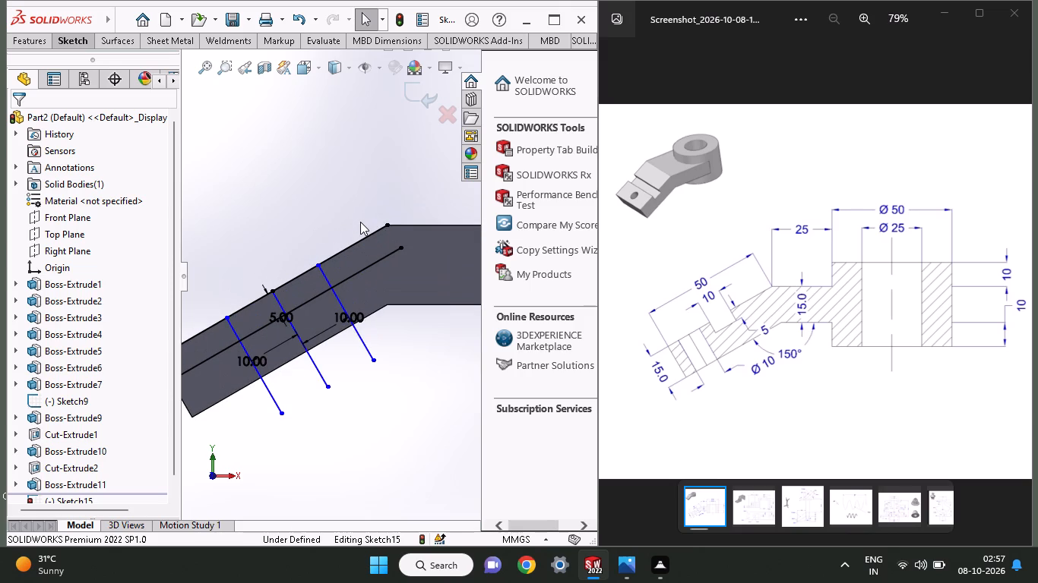
pyautogui.click(58, 36)
pyautogui.click(225, 74)
pyautogui.moveTo(335, 187); pyautogui.dragTo(335, 188)
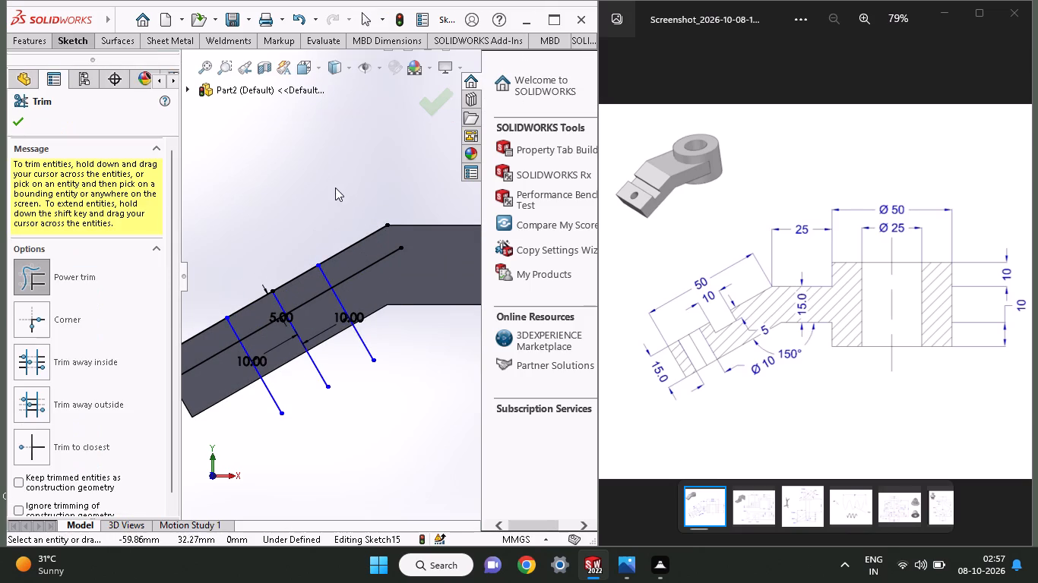
pyautogui.moveTo(335, 188); pyautogui.dragTo(394, 300)
pyautogui.moveTo(388, 312); pyautogui.dragTo(252, 443)
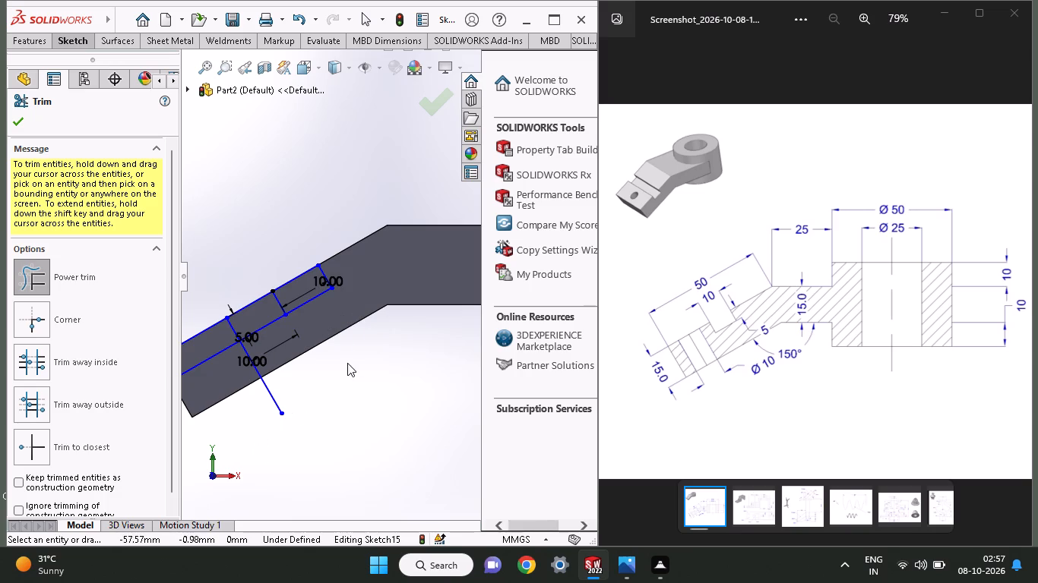
pyautogui.moveTo(338, 362); pyautogui.dragTo(249, 422)
pyautogui.moveTo(207, 308); pyautogui.dragTo(229, 381)
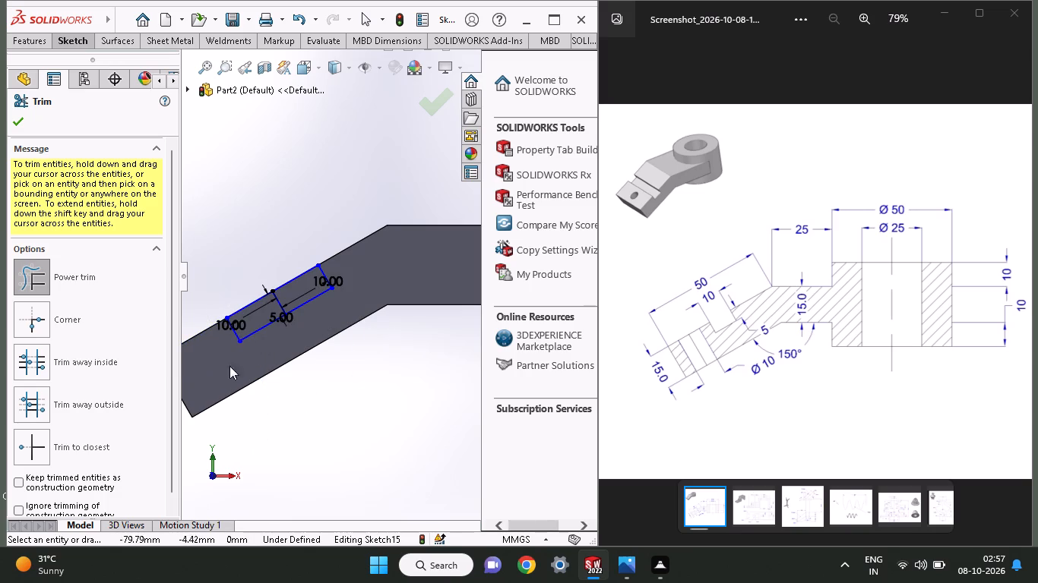
pyautogui.moveTo(291, 289); pyautogui.dragTo(269, 311)
# Cut-extrude the notch profile through the arm's width in two blind directions, 142 mm one way and 271 mm the other.
pyautogui.click(38, 35)
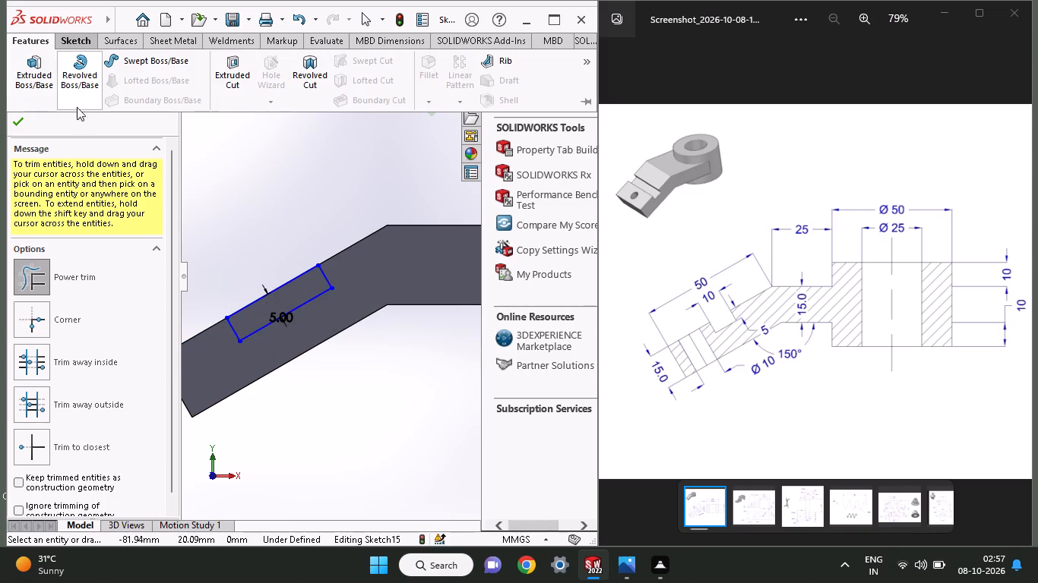
pyautogui.click(233, 70)
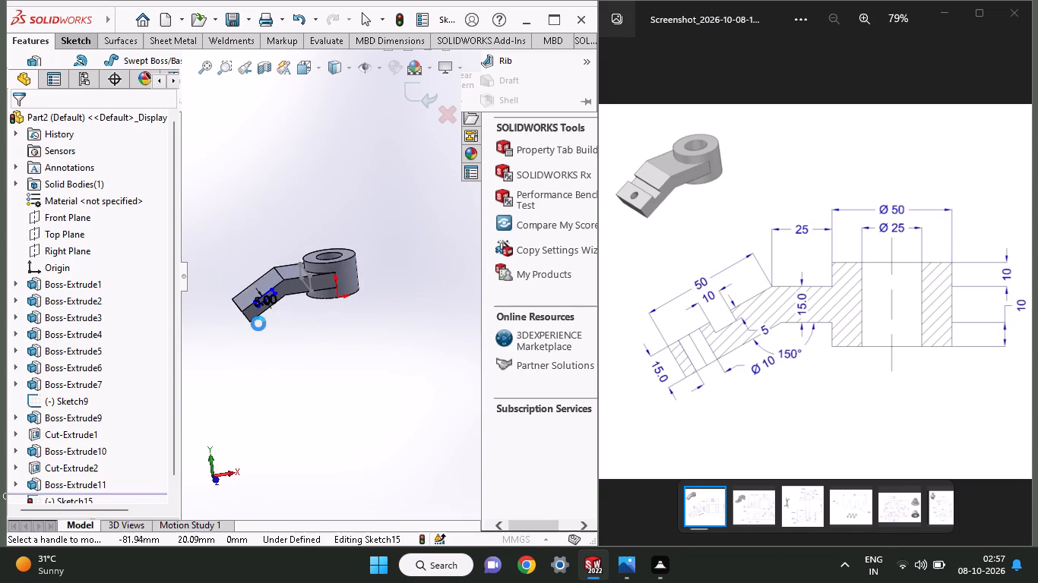
pyautogui.moveTo(253, 279); pyautogui.dragTo(230, 263)
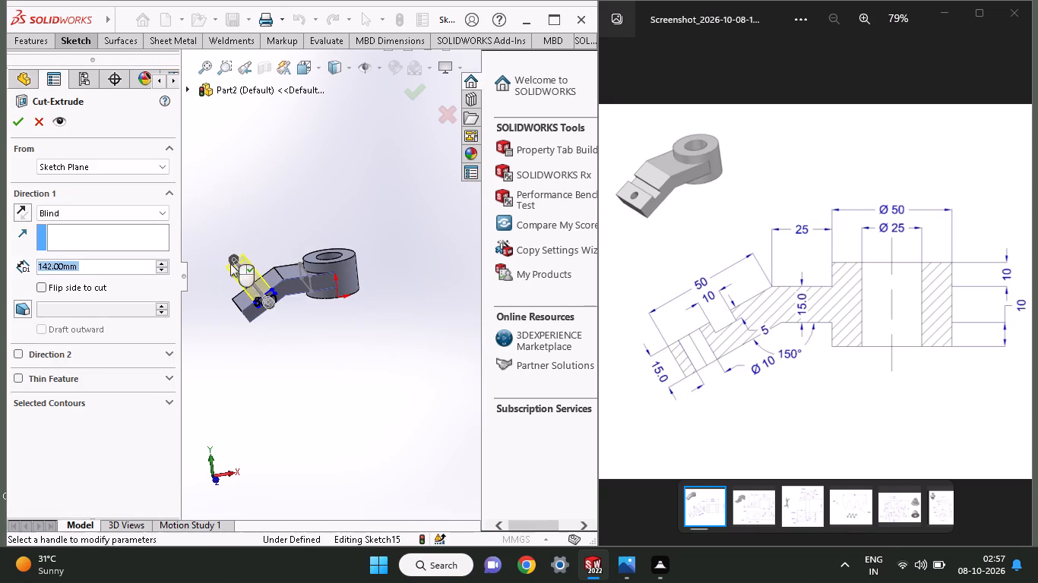
pyautogui.moveTo(264, 305); pyautogui.dragTo(315, 365)
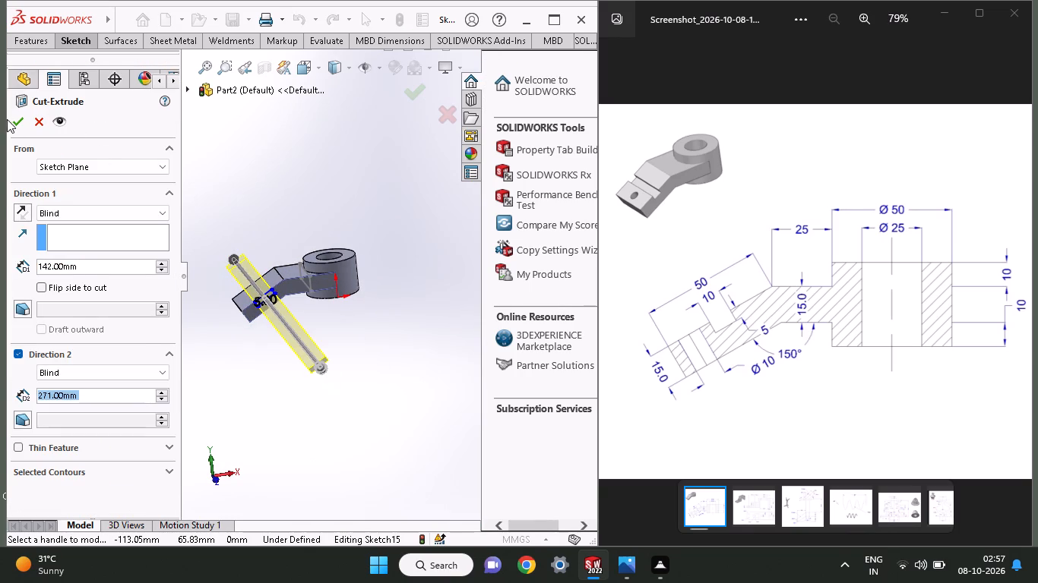
pyautogui.click(13, 119)
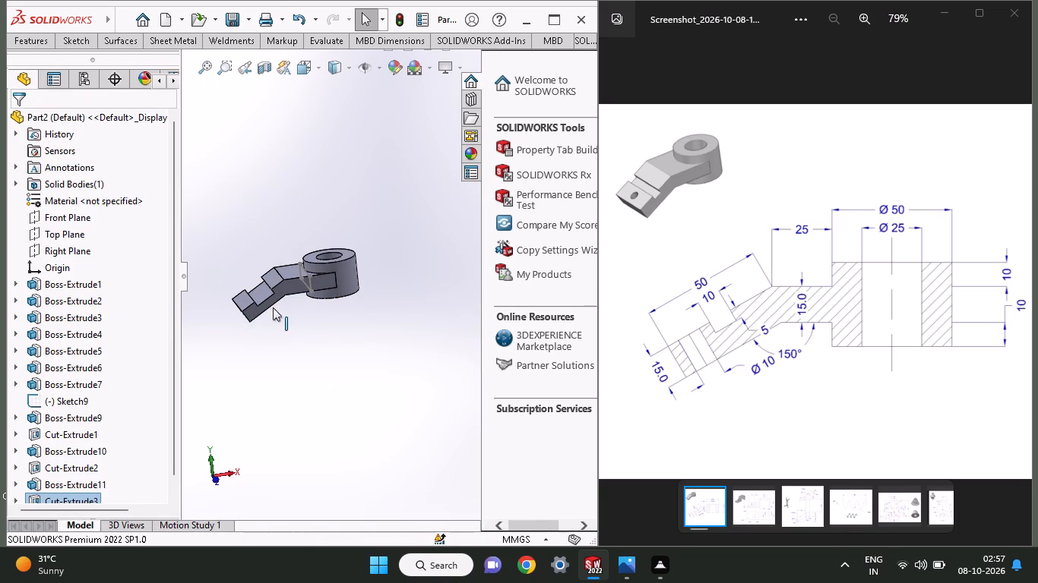
# On a new sketch on the arm's upper sloping face beyond the notch, draw a line joining the midpoints of its two long edges.
pyautogui.moveTo(274, 310); pyautogui.dragTo(322, 316, button='middle')
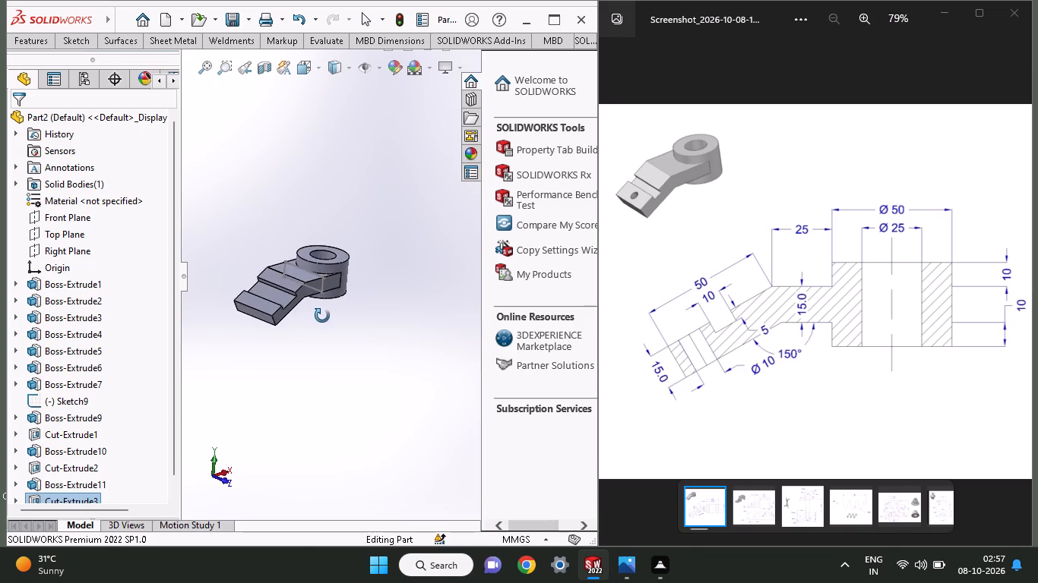
pyautogui.moveTo(322, 316); pyautogui.dragTo(347, 323, button='middle')
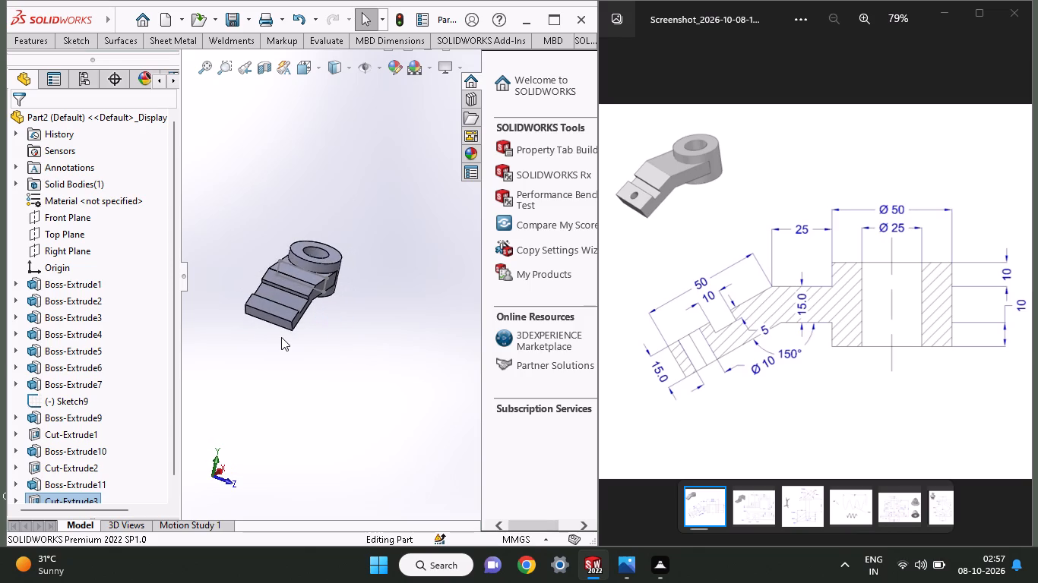
pyautogui.click(279, 312)
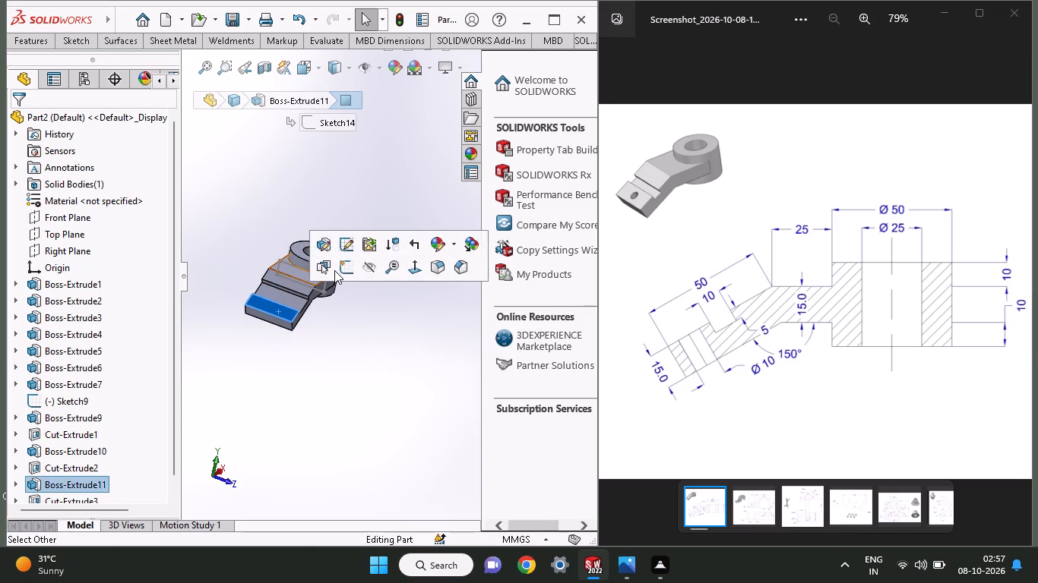
pyautogui.click(342, 270)
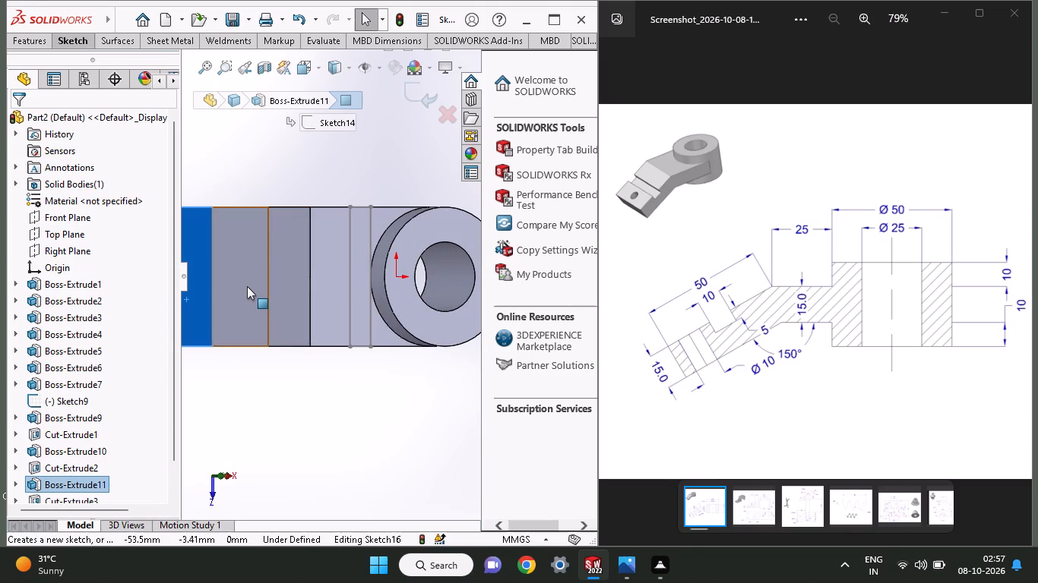
pyautogui.keyDown('ctrl'); pyautogui.scroll(2, 247, 286); pyautogui.keyUp('ctrl')
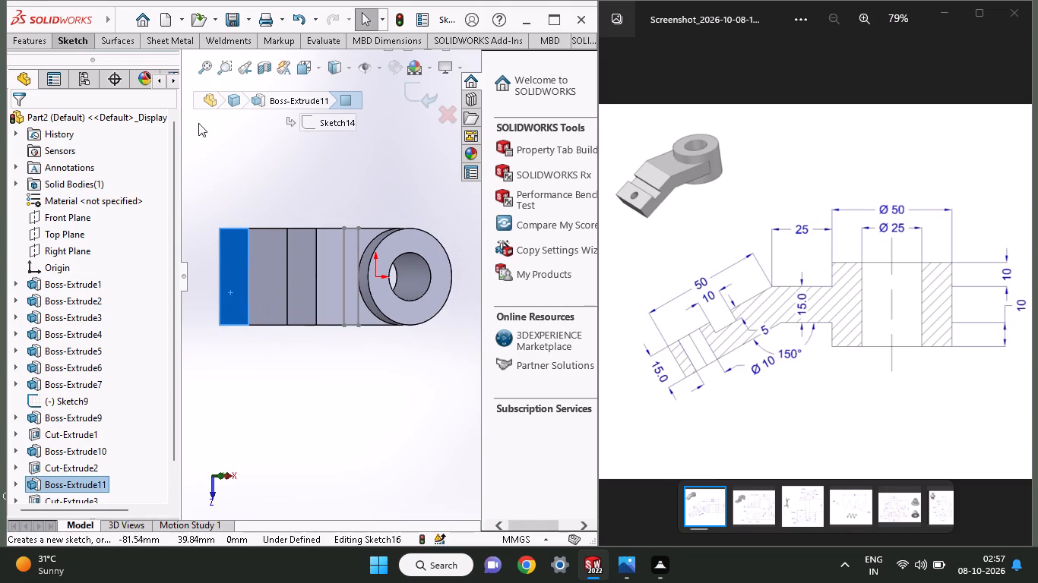
pyautogui.click(77, 43)
pyautogui.click(110, 66)
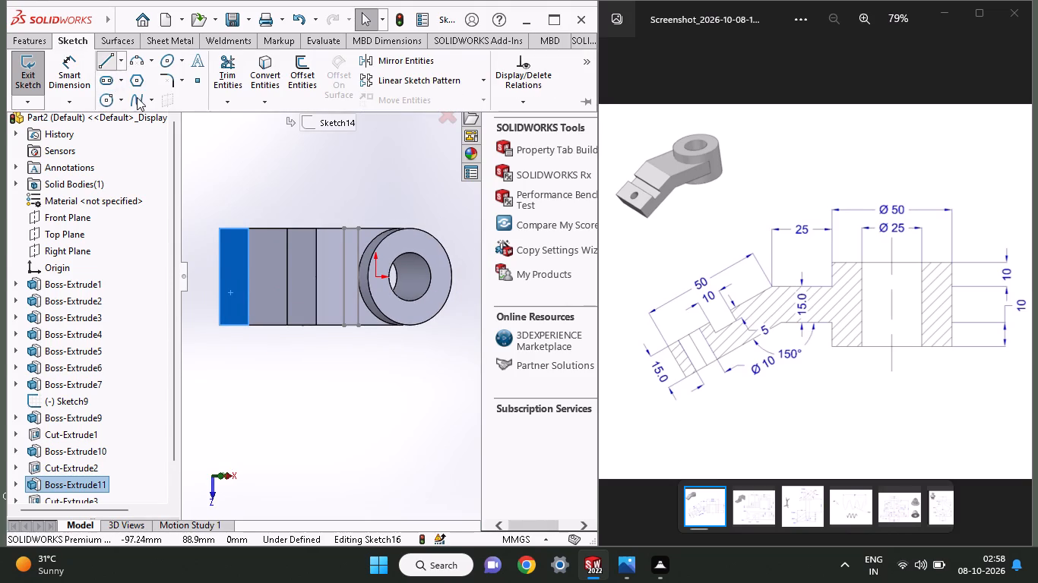
pyautogui.click(222, 275)
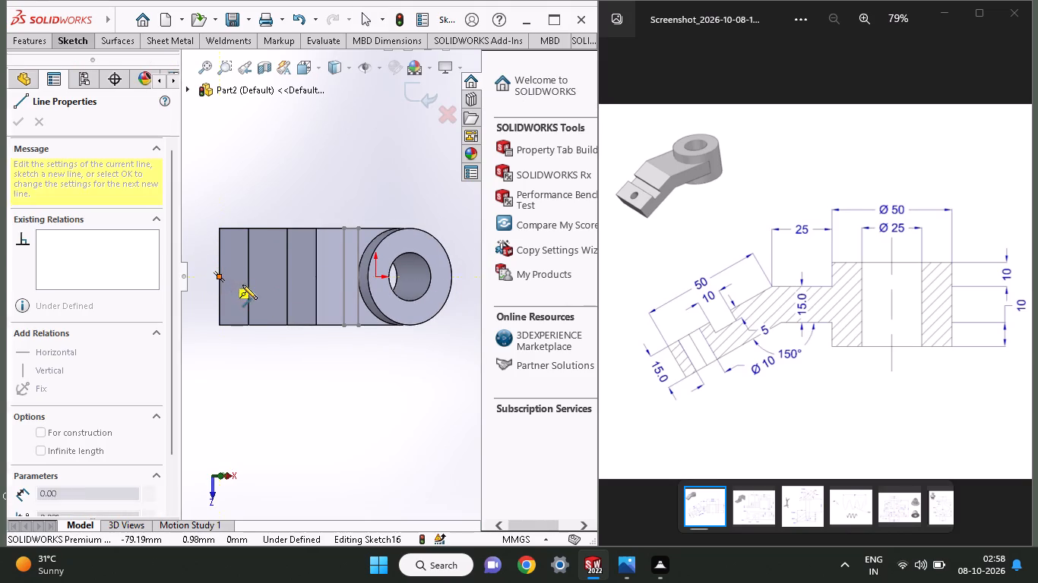
pyautogui.click(248, 275)
pyautogui.rightClick(248, 168)
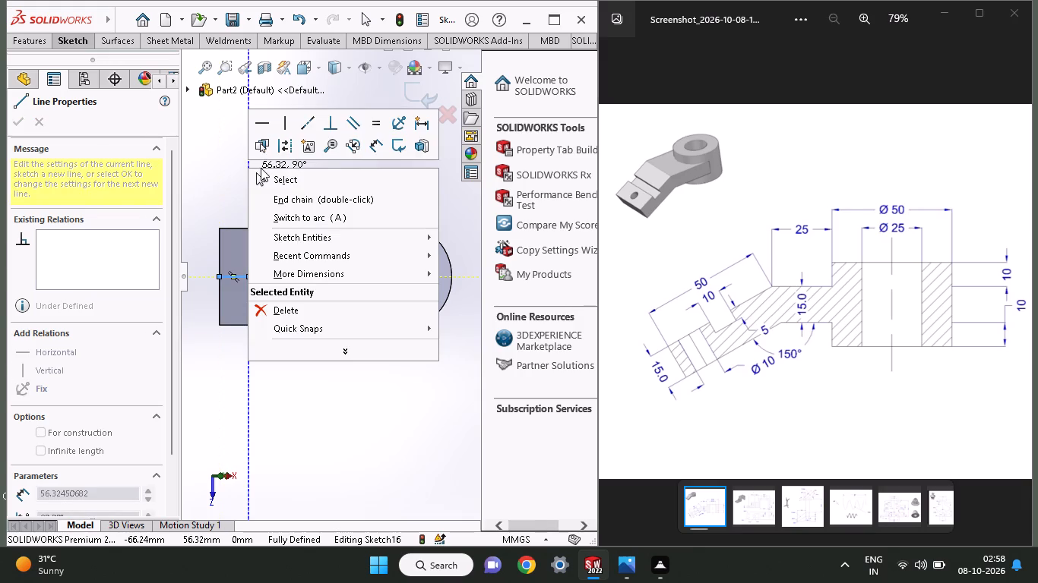
pyautogui.click(262, 178)
# Draw a circle about 8.4 mm in diameter centred on the midpoint of the line across the arm's outer end face.
pyautogui.click(65, 55)
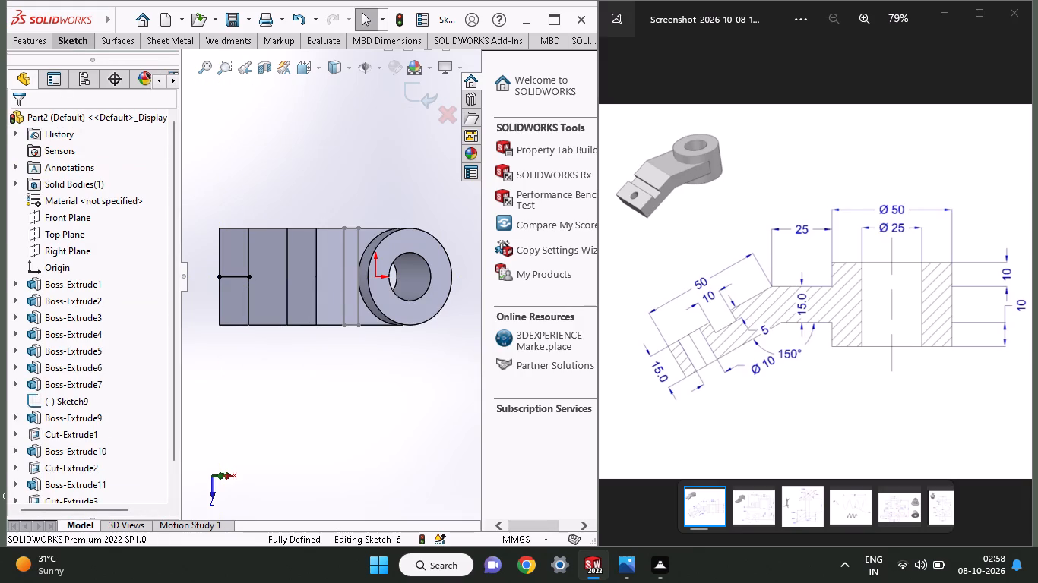
pyautogui.click(66, 44)
pyautogui.click(104, 109)
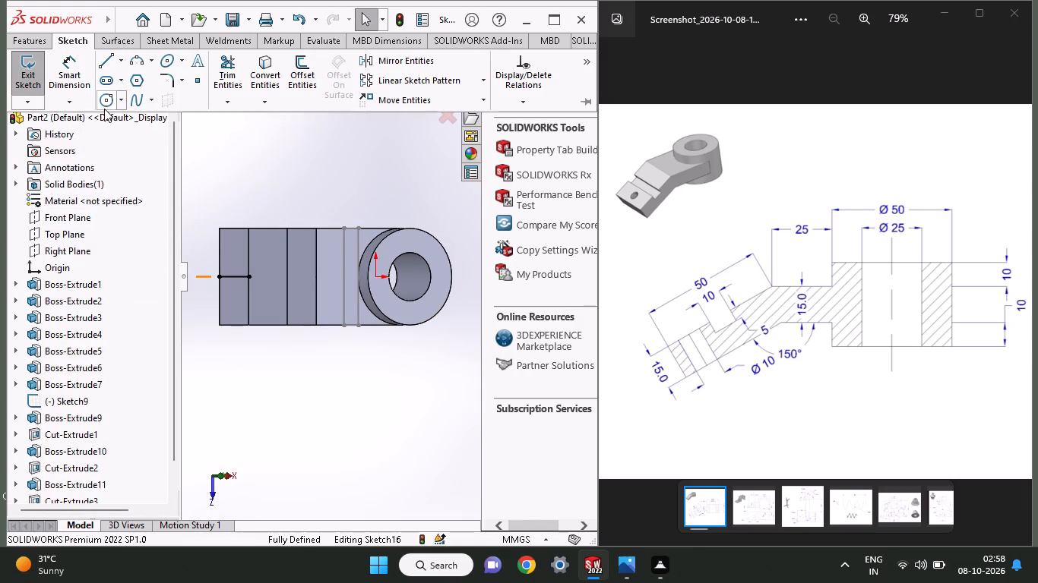
pyautogui.click(233, 279)
pyautogui.click(236, 285)
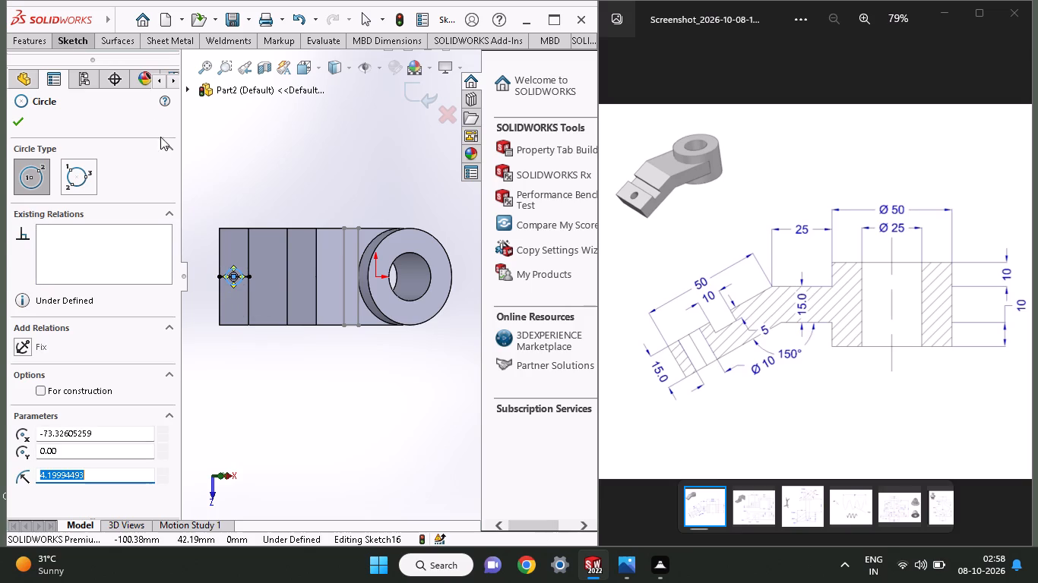
# Dimension the circle on the arm's outer end with a 10 mm diameter.
pyautogui.click(68, 41)
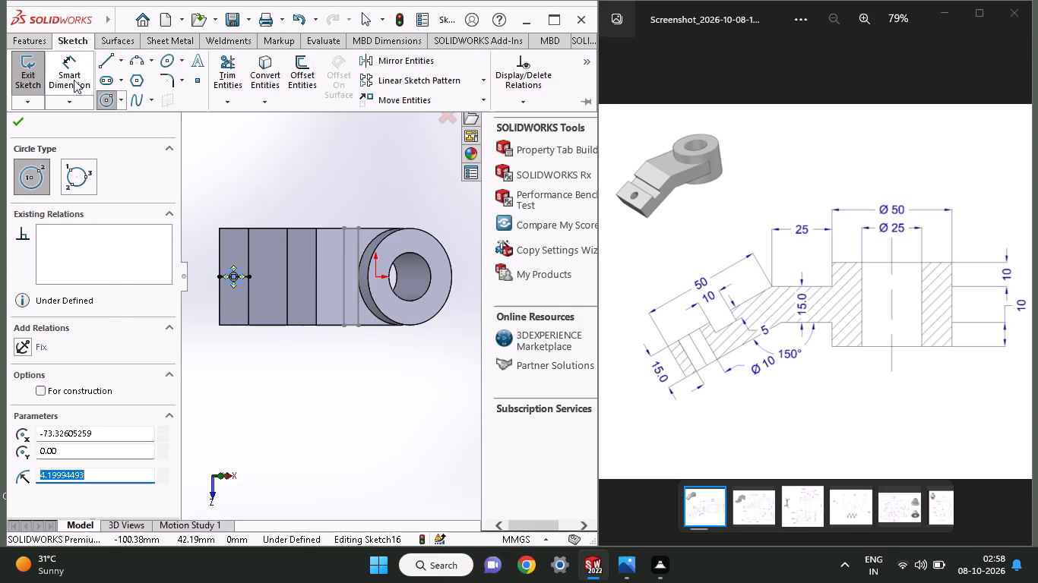
pyautogui.click(74, 80)
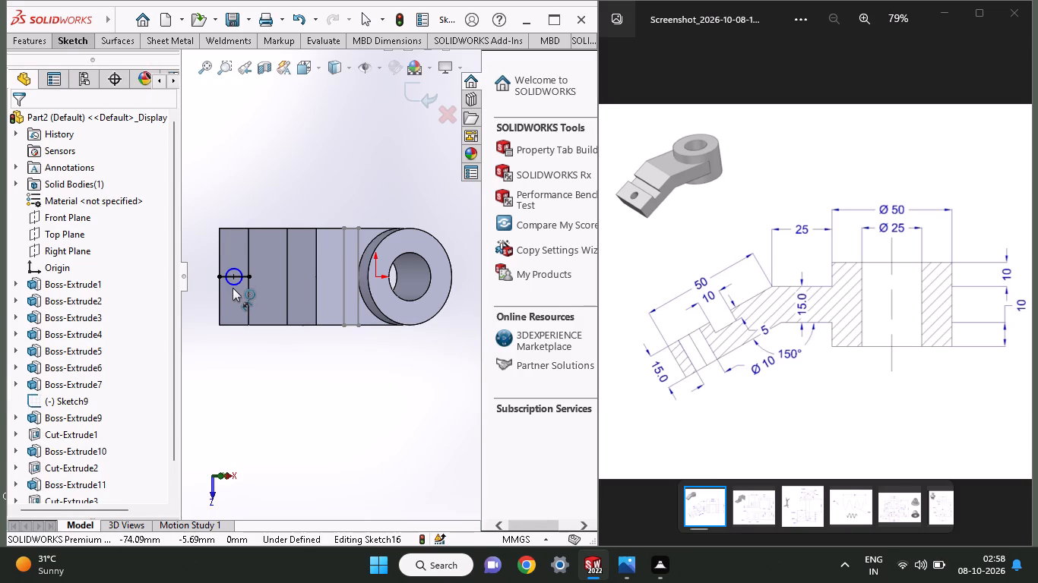
pyautogui.click(233, 288)
pyautogui.click(233, 191)
pyautogui.write('10')
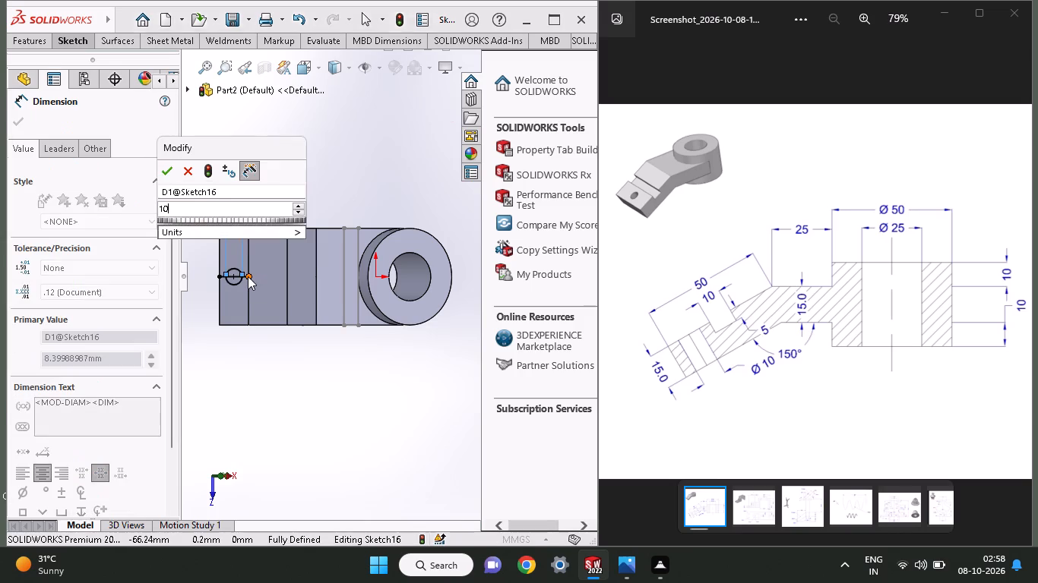
pyautogui.press('Return')
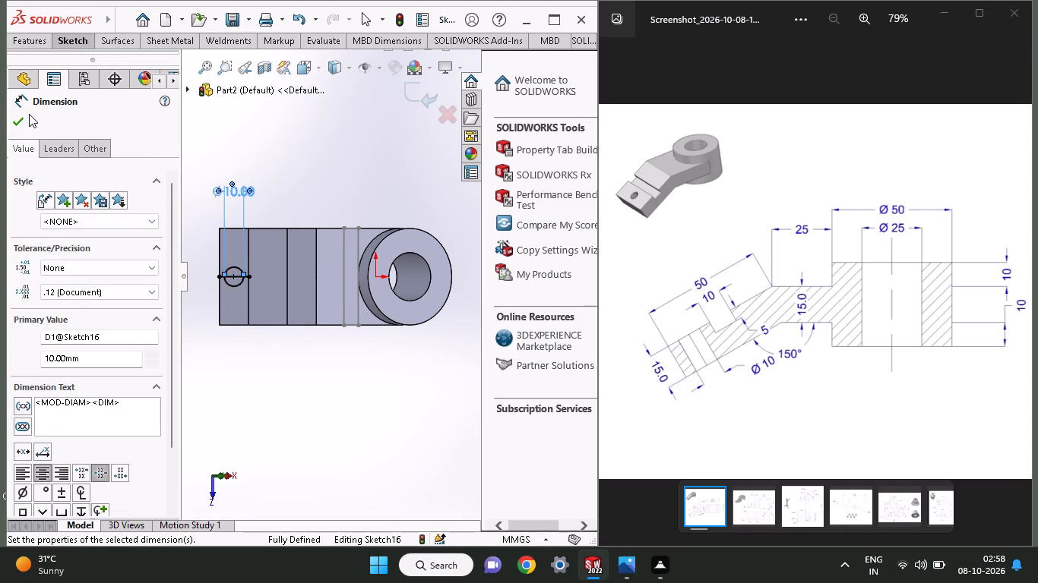
pyautogui.click(23, 113)
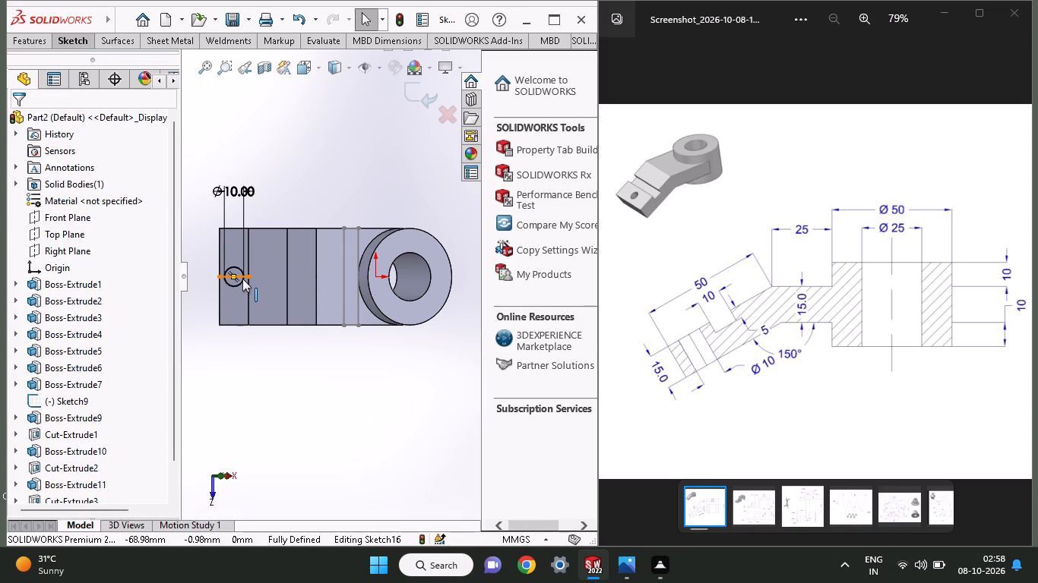
# Delete the helper line that runs through the 10 mm circle, keeping the circle.
pyautogui.click(242, 279)
pyautogui.rightClick(242, 279)
pyautogui.click(293, 492)
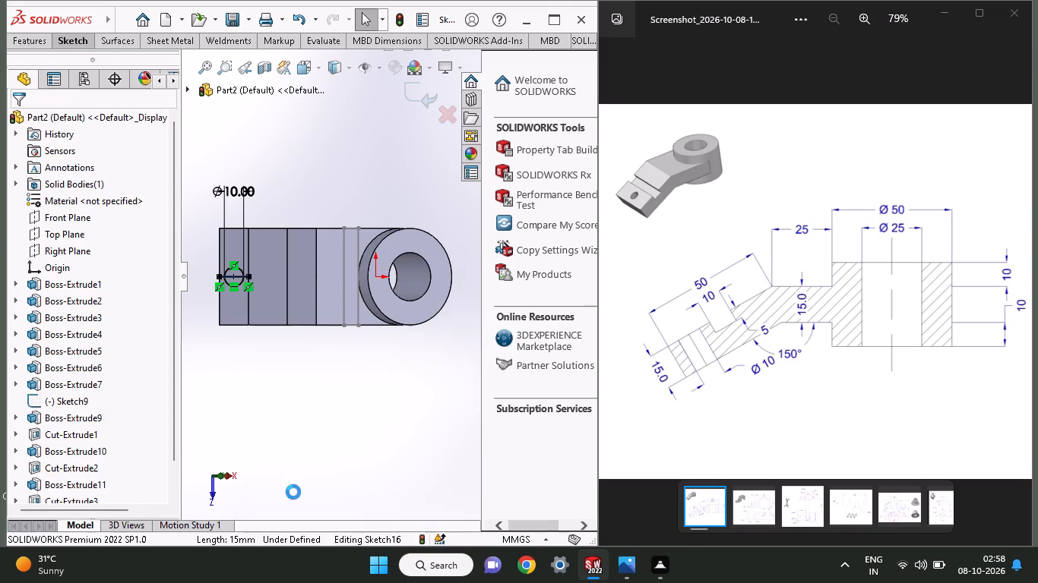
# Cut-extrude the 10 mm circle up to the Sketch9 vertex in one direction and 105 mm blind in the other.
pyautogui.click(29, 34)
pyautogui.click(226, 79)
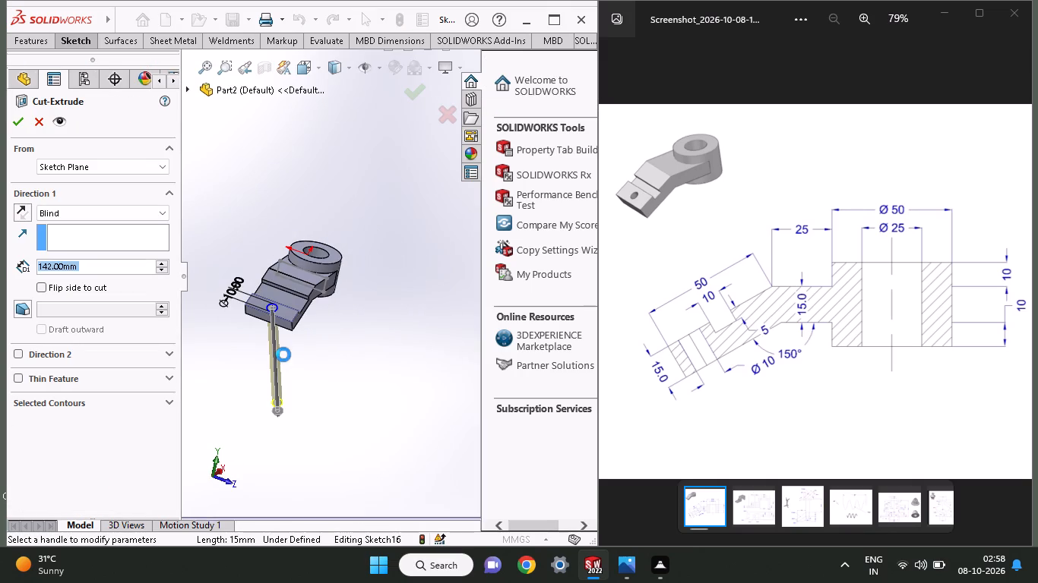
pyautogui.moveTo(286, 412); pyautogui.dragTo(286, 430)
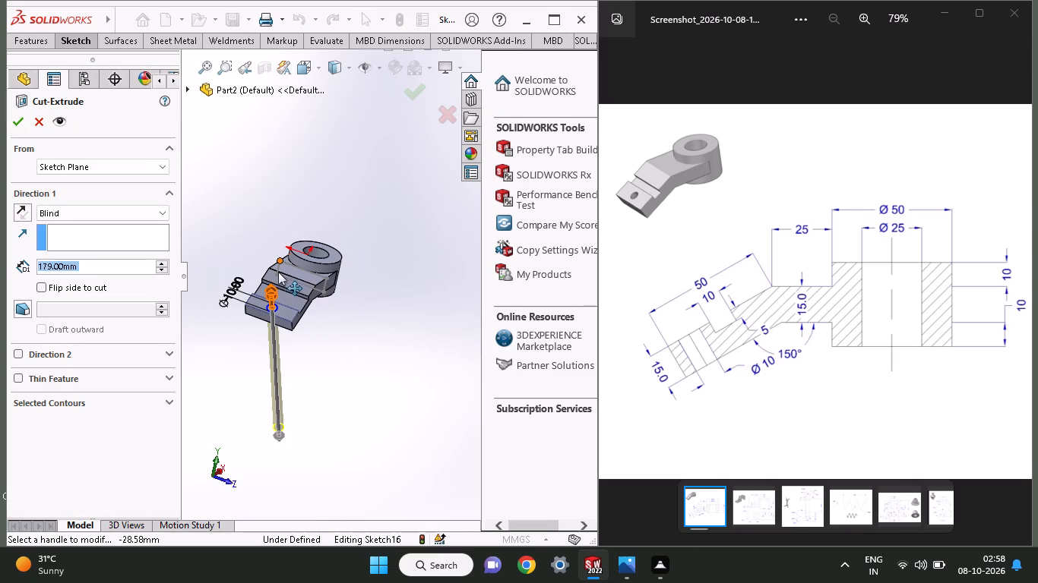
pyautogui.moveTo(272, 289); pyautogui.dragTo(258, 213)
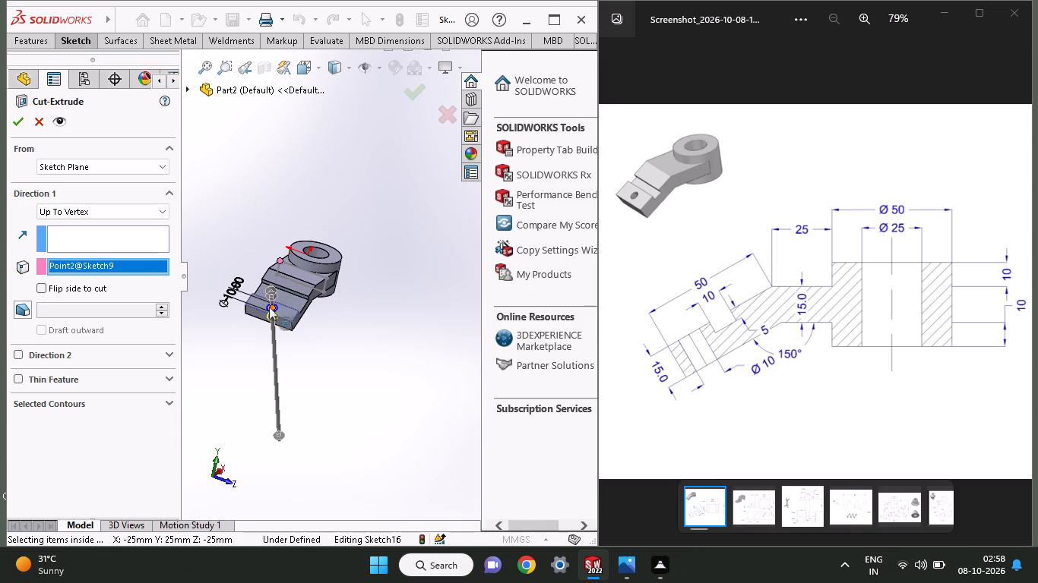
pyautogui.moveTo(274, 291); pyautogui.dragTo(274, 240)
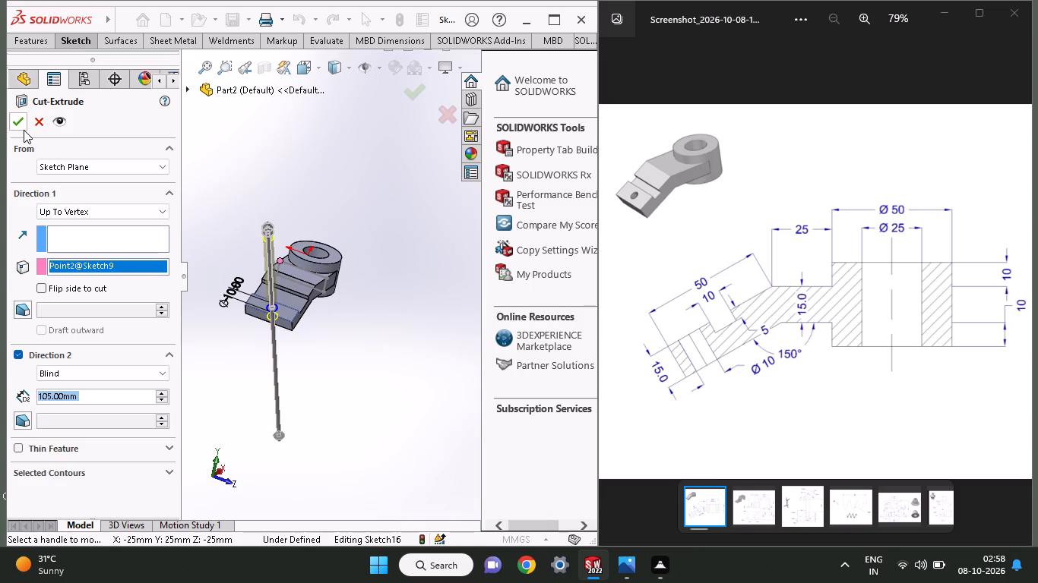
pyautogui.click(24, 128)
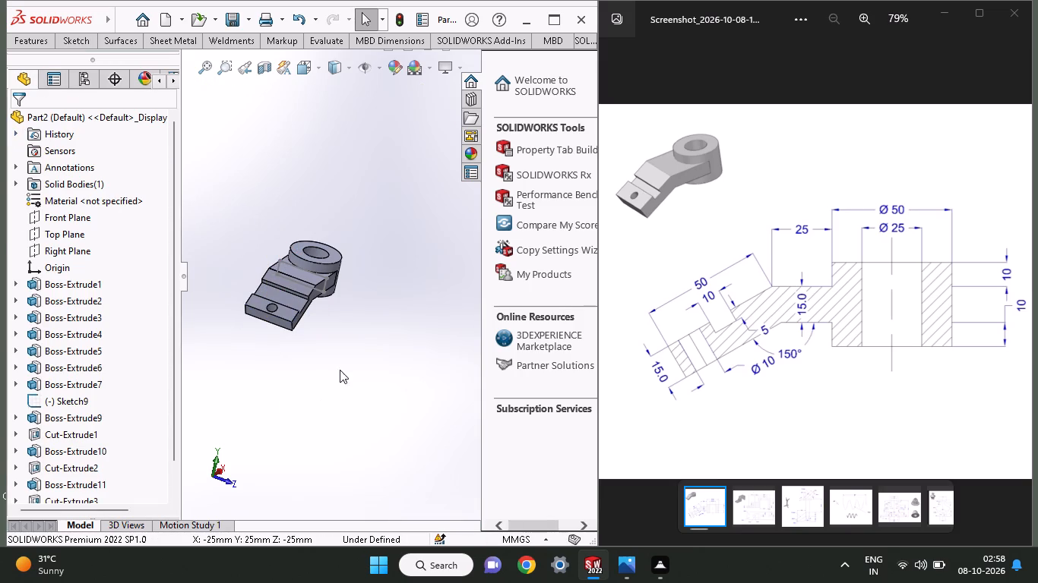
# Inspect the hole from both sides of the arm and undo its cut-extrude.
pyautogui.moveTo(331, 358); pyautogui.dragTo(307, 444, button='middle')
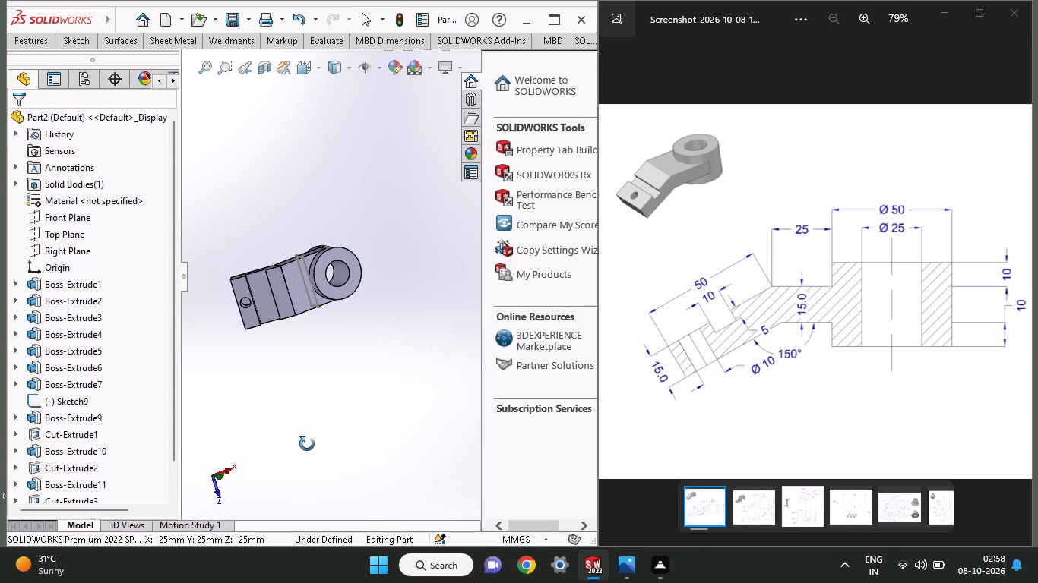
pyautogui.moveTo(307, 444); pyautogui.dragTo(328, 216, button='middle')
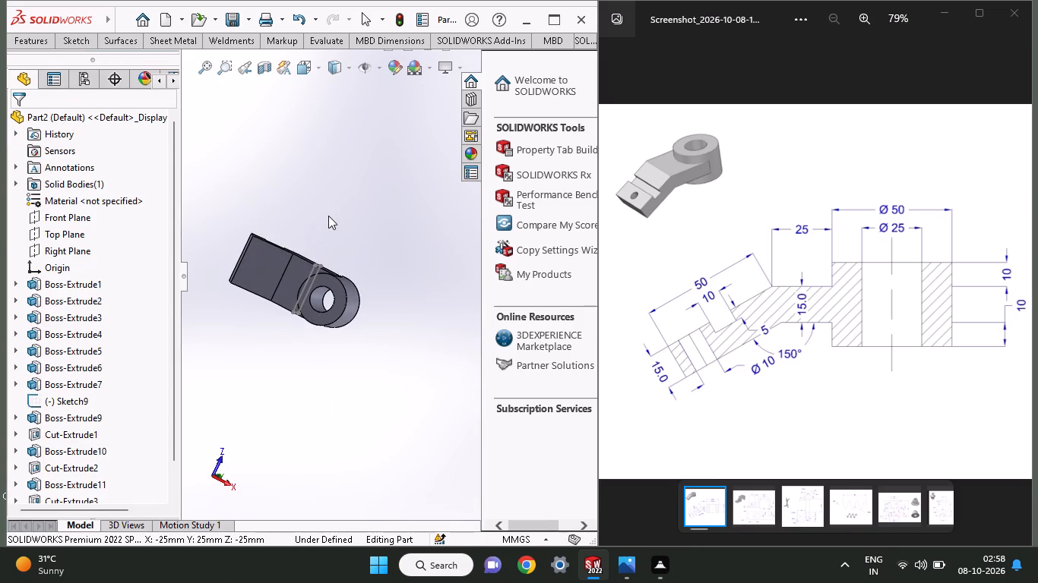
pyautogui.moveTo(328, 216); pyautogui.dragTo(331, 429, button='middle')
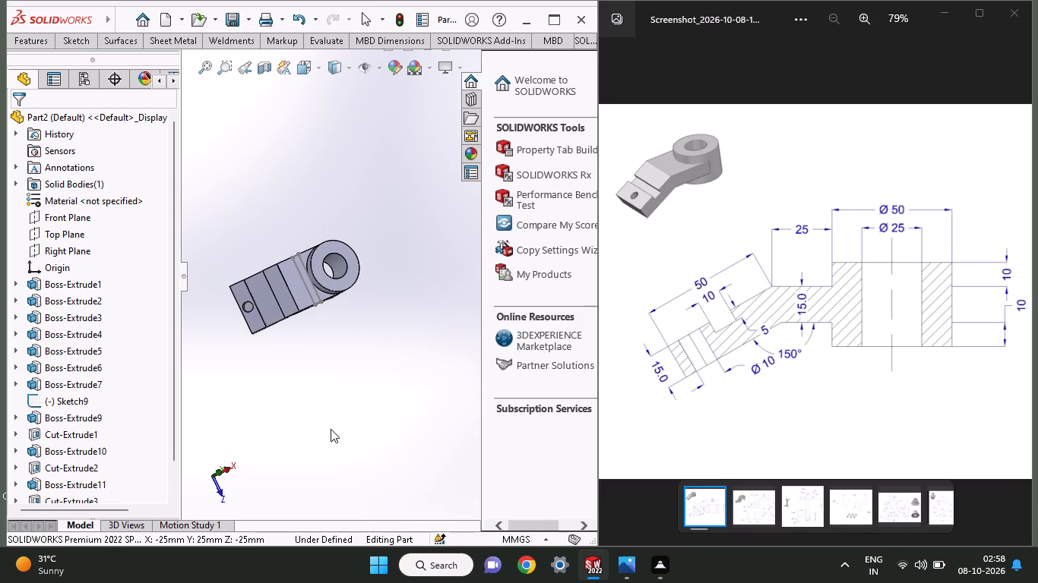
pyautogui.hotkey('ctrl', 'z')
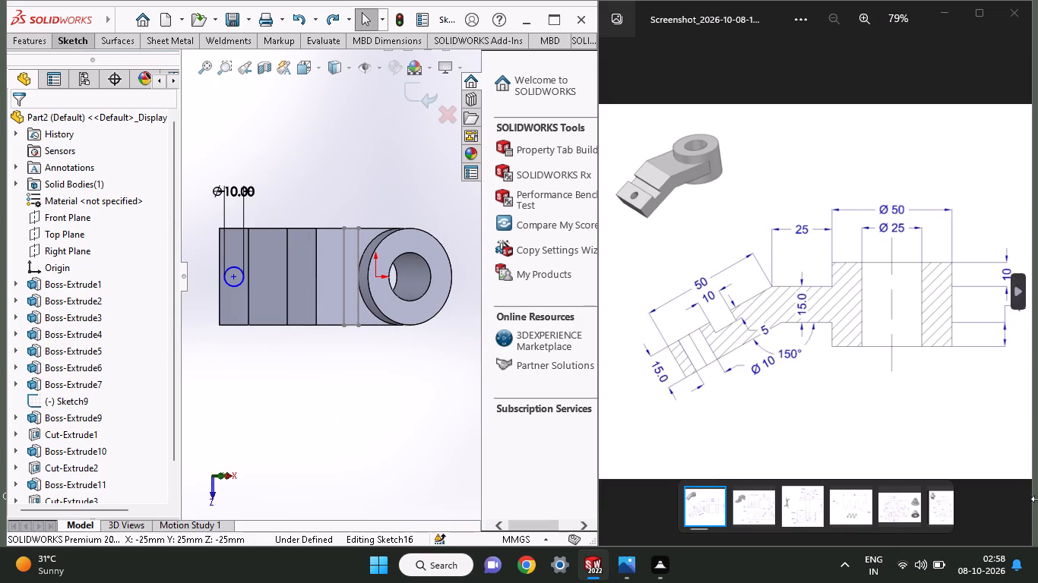
# Start a new cut-extrude of the 10 mm circle through the arm's outer end.
pyautogui.click(24, 42)
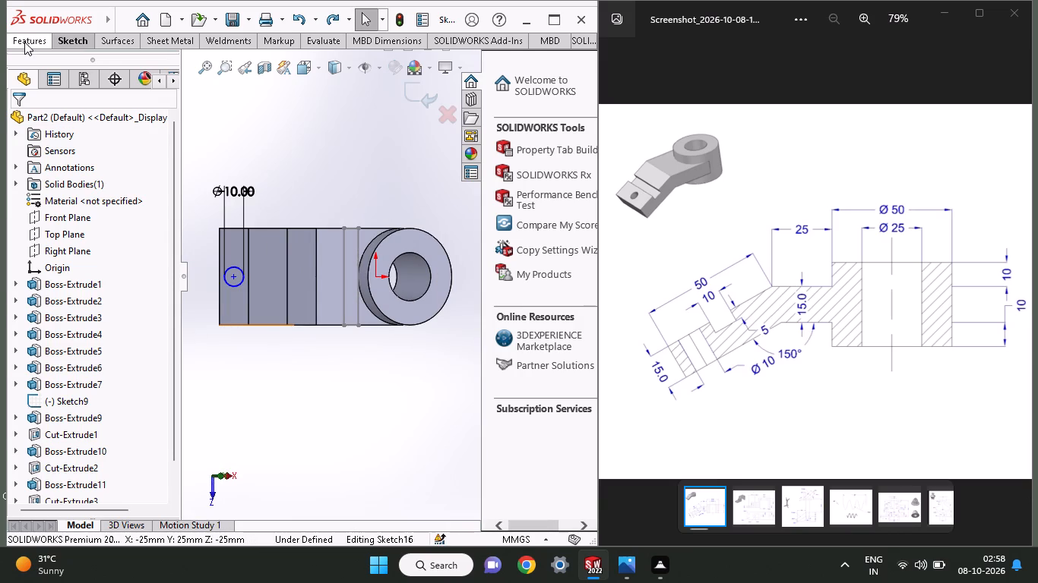
pyautogui.click(215, 67)
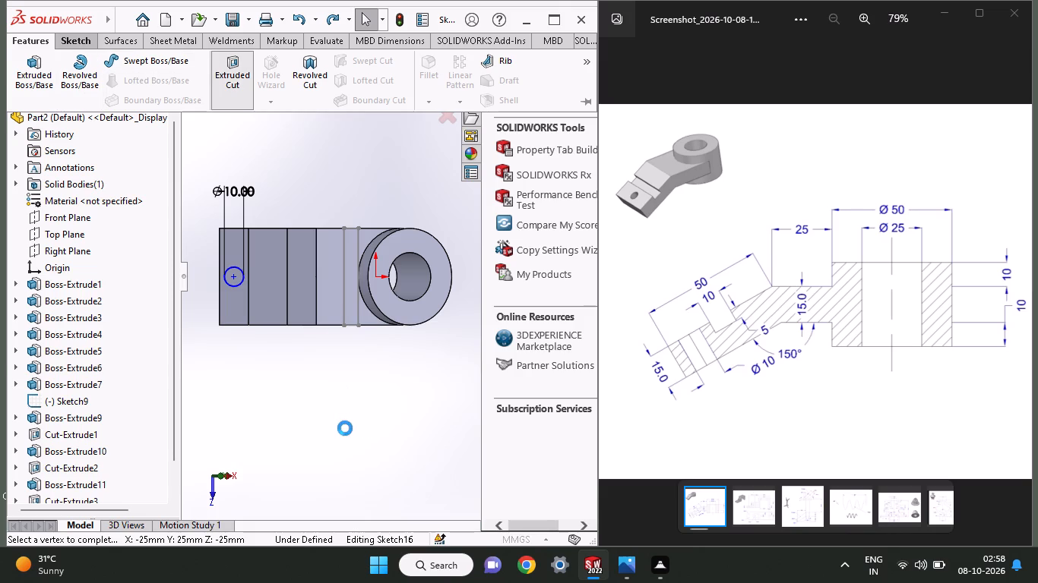
pyautogui.moveTo(236, 304); pyautogui.dragTo(271, 234, button='middle')
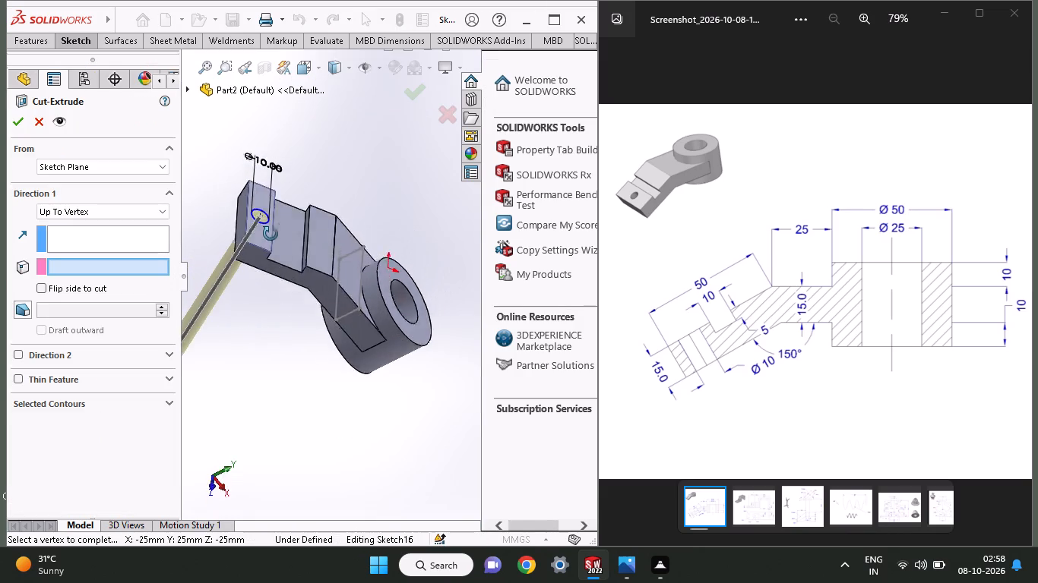
pyautogui.moveTo(271, 234); pyautogui.dragTo(349, 414, button='middle')
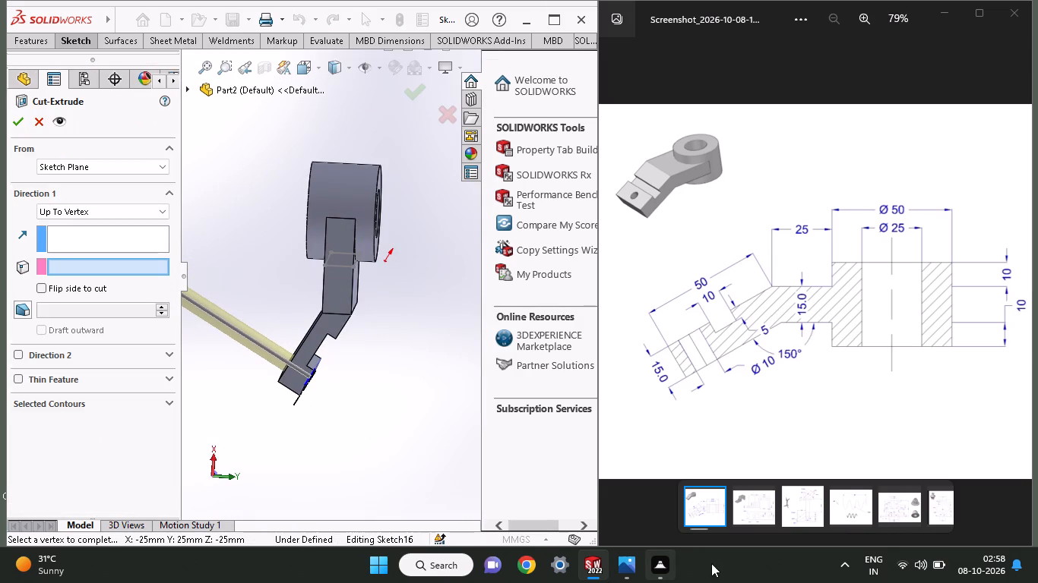
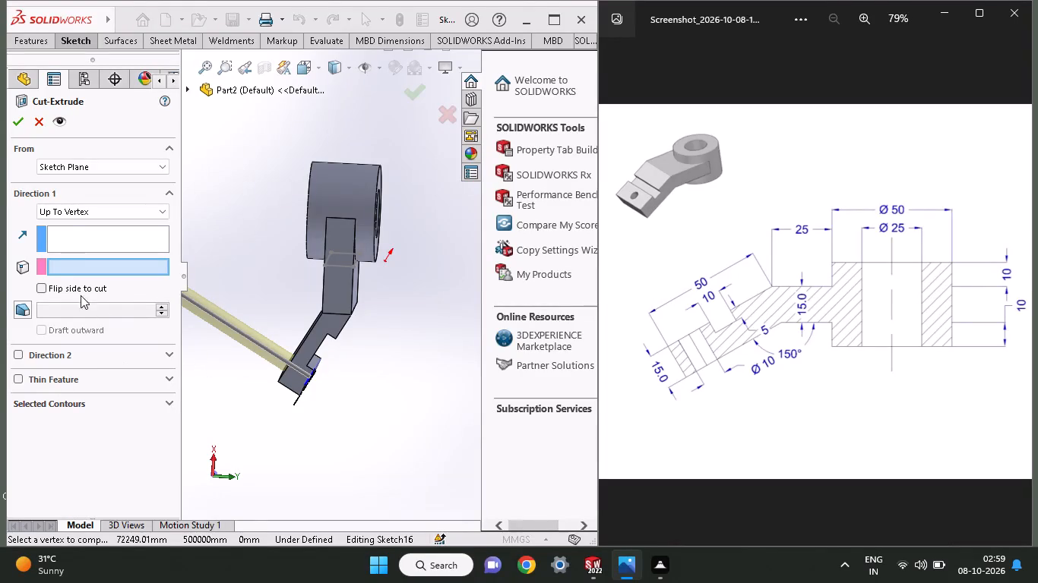
# Cut-extrude the 10 mm circle through the arm's outer end, 179 mm blind in both directions.
pyautogui.click(71, 214)
pyautogui.click(71, 227)
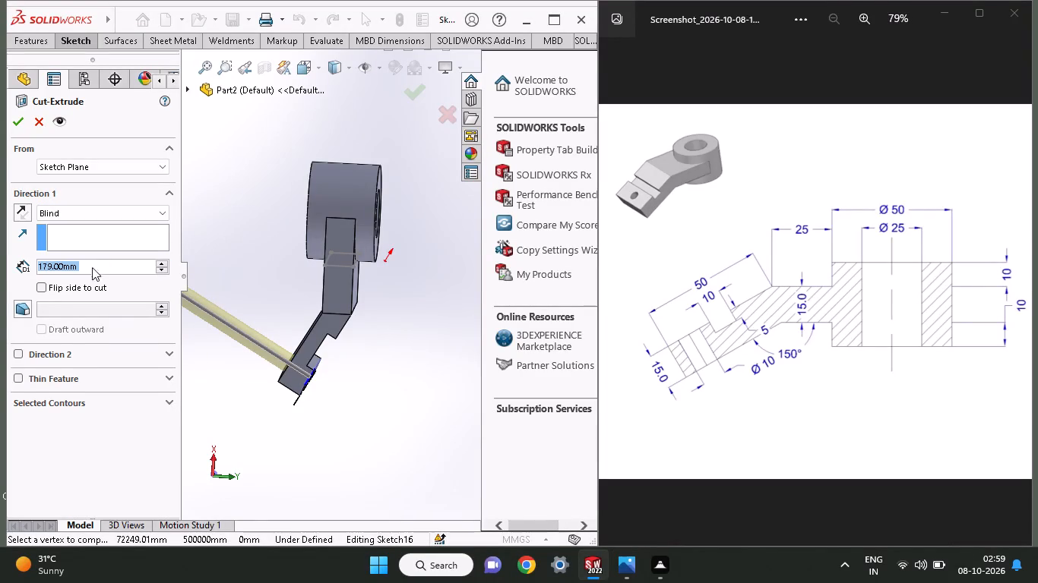
pyautogui.click(15, 358)
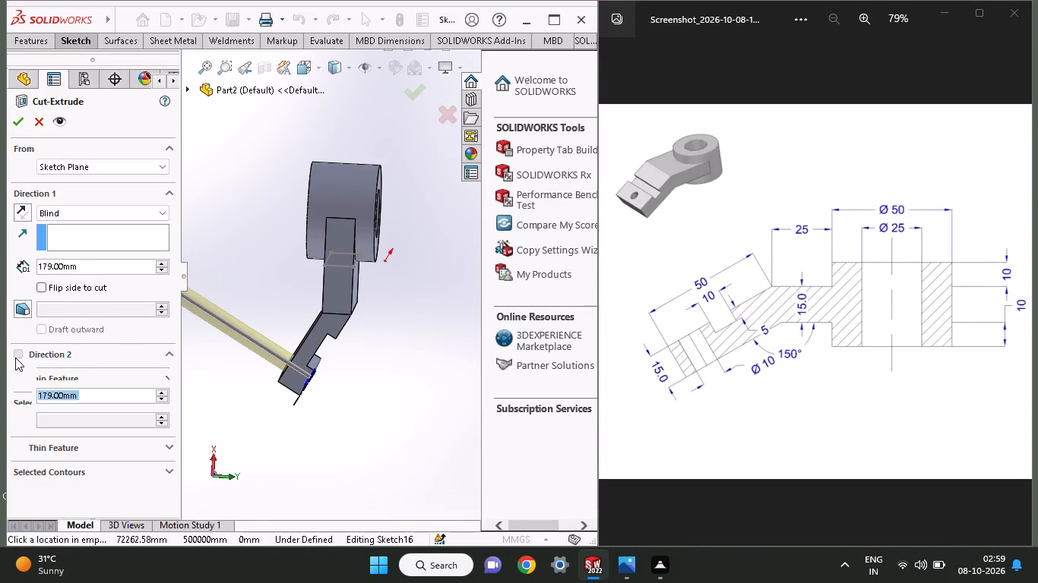
pyautogui.click(21, 134)
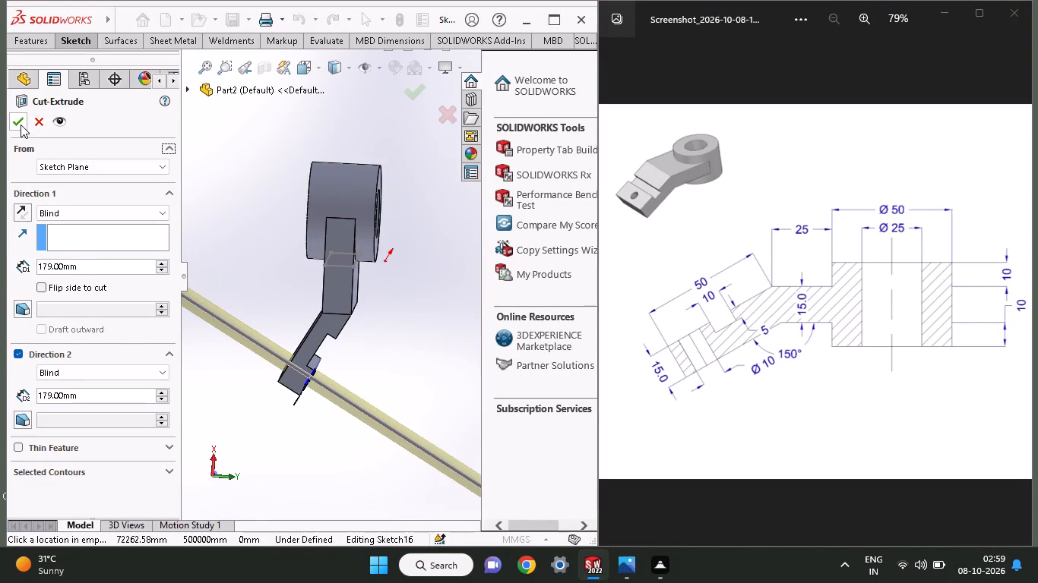
pyautogui.click(21, 124)
# Hide Sketch9, whose line shows on the arm beside the cylindrical boss.
pyautogui.moveTo(380, 428); pyautogui.dragTo(284, 419, button='middle')
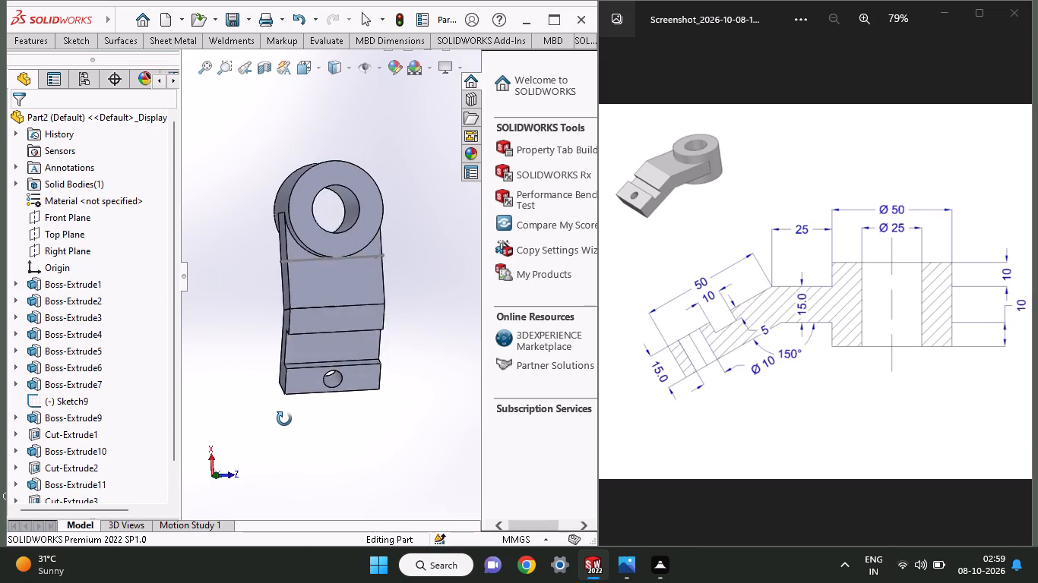
pyautogui.moveTo(284, 419); pyautogui.dragTo(200, 408, button='middle')
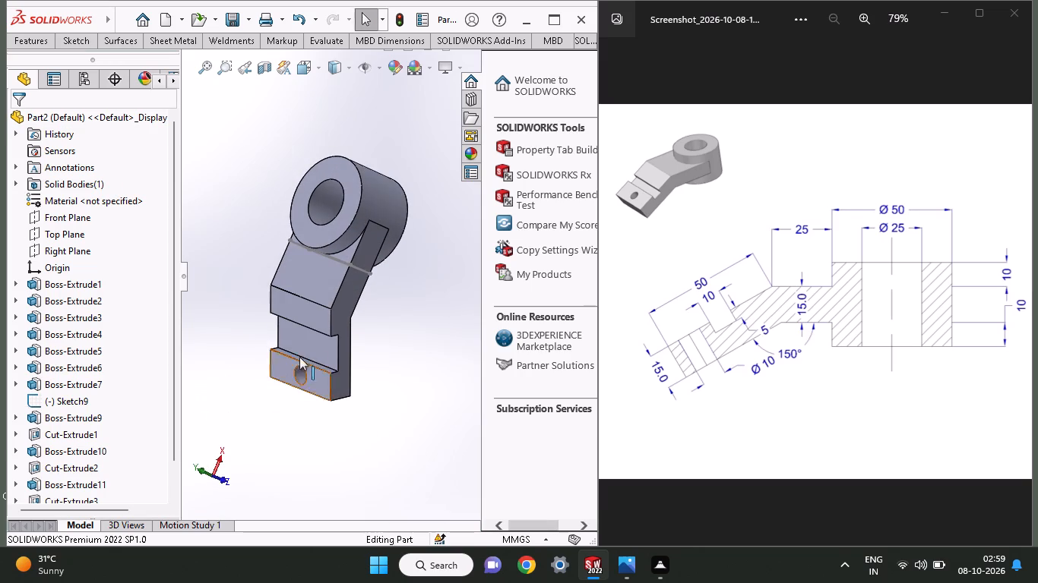
pyautogui.click(335, 260)
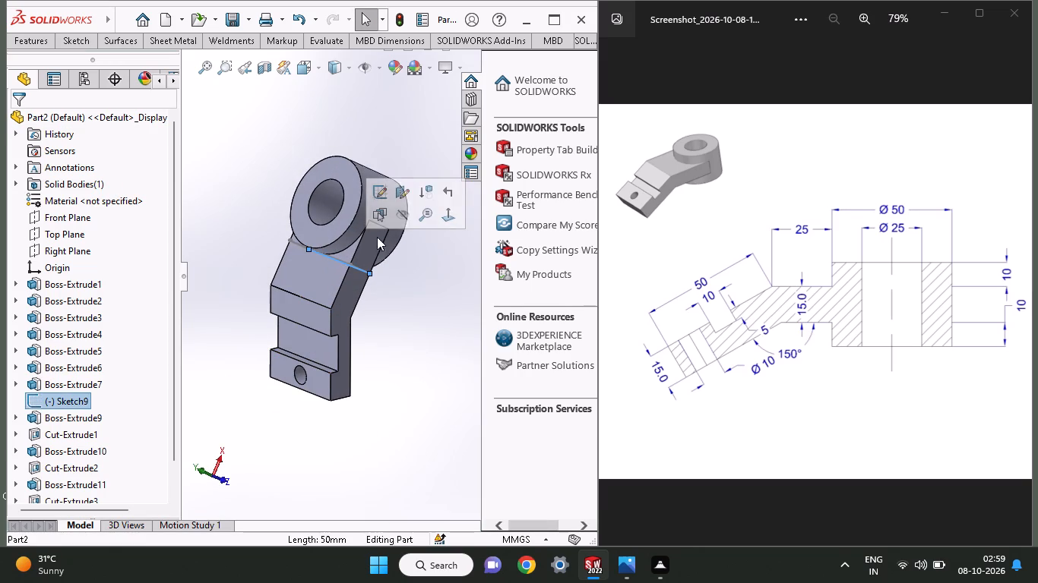
pyautogui.click(397, 216)
# Save the finished bracket as a SOLIDWORKS part named "100 ex- 86" in the Documents folder.
pyautogui.moveTo(396, 307); pyautogui.dragTo(423, 284, button='middle')
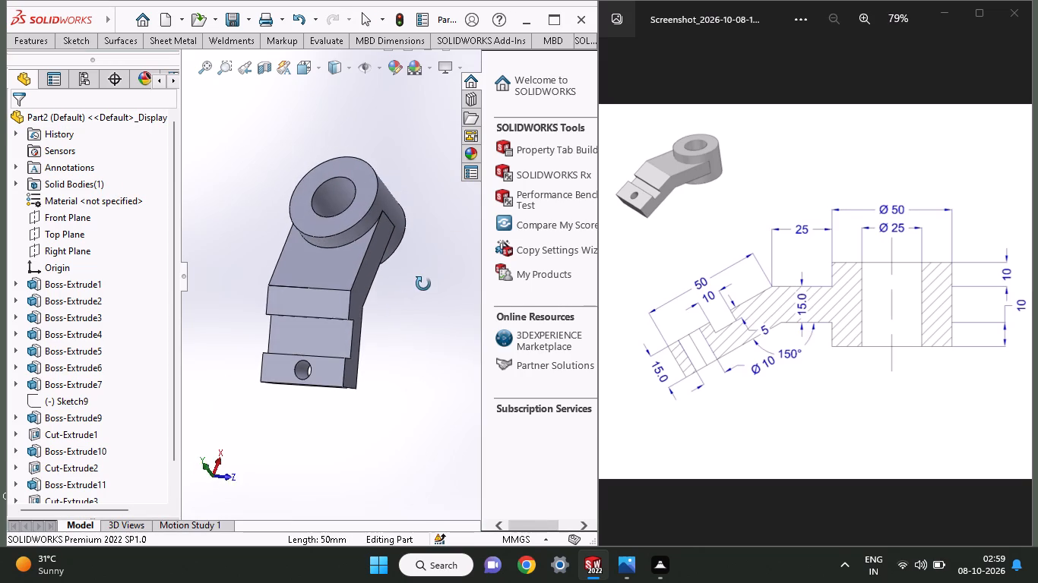
pyautogui.moveTo(423, 284); pyautogui.dragTo(456, 262, button='middle')
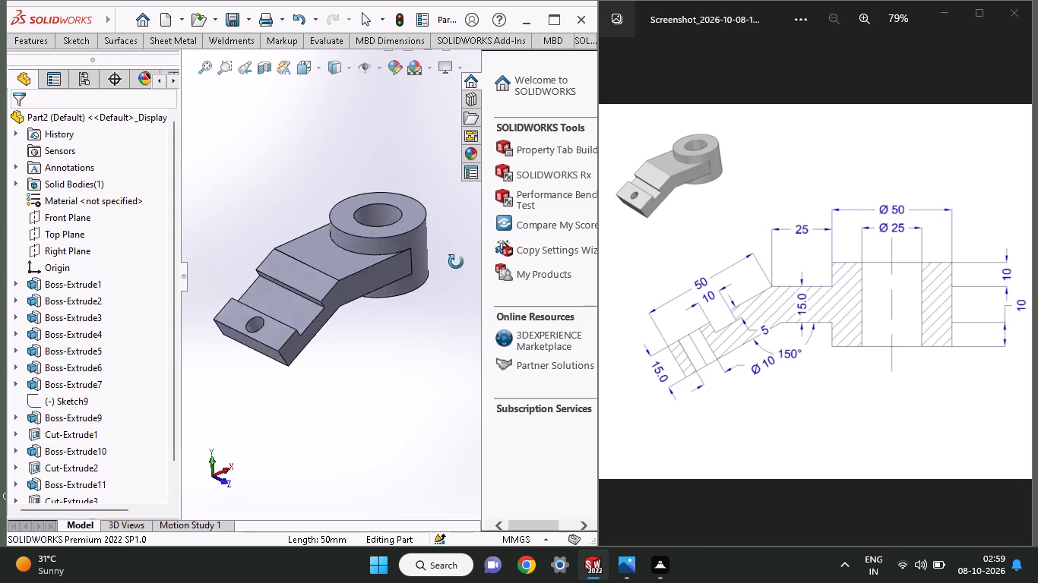
pyautogui.moveTo(456, 262); pyautogui.dragTo(416, 295, button='middle')
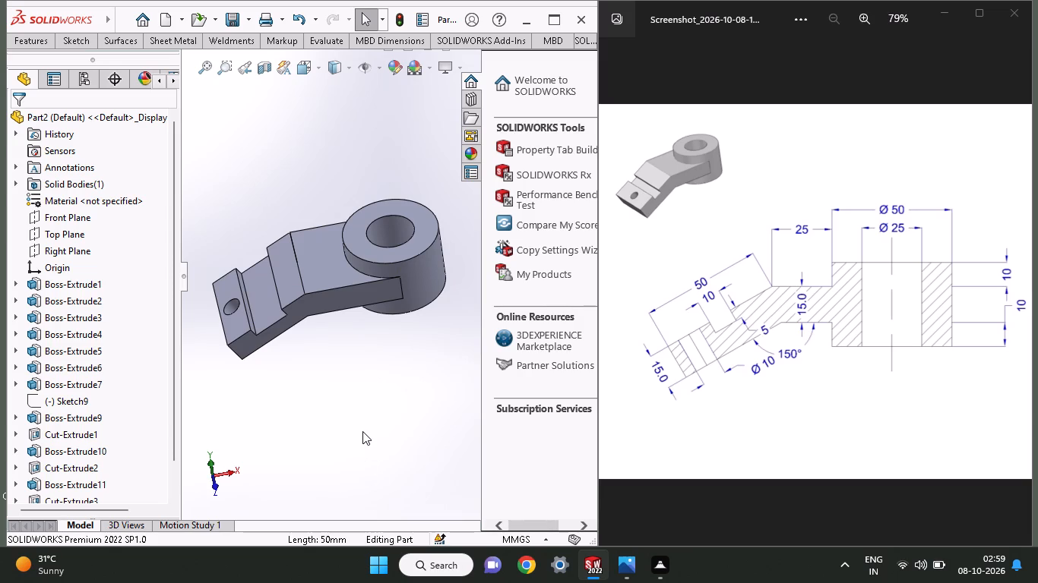
pyautogui.moveTo(362, 431); pyautogui.dragTo(383, 429, button='middle')
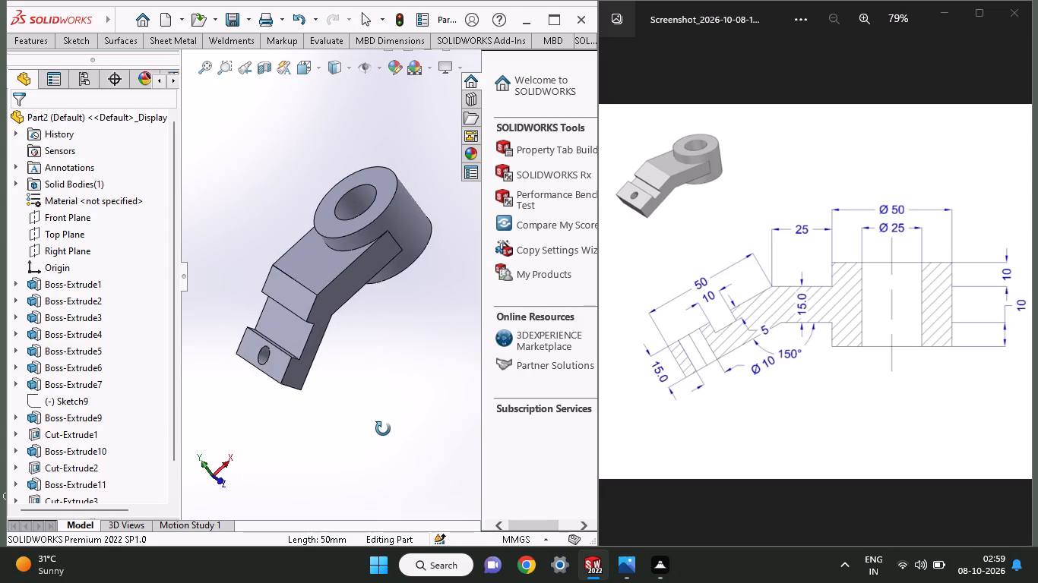
pyautogui.moveTo(383, 429); pyautogui.dragTo(365, 399, button='middle')
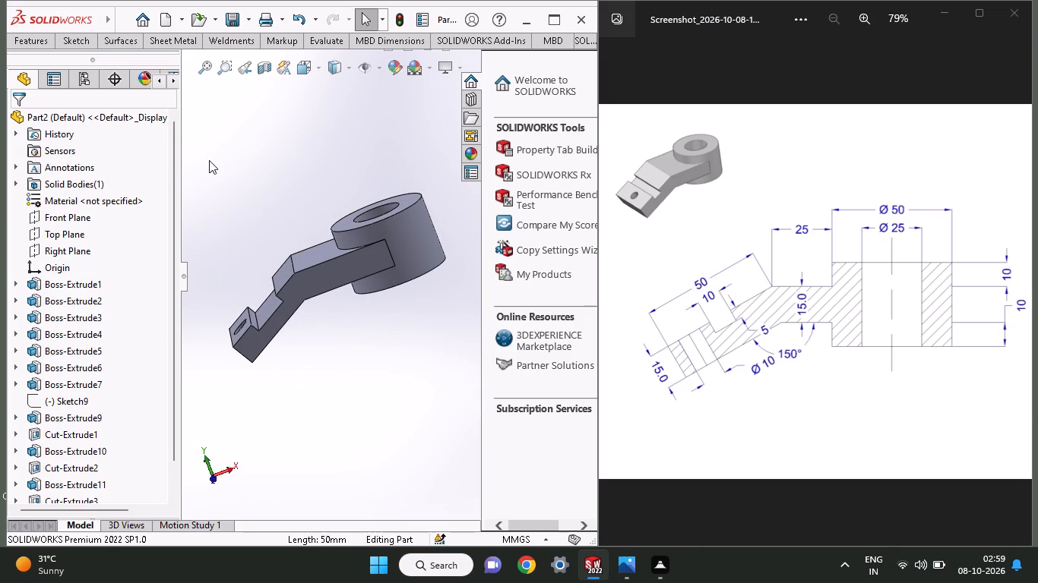
pyautogui.click(245, 24)
pyautogui.click(236, 60)
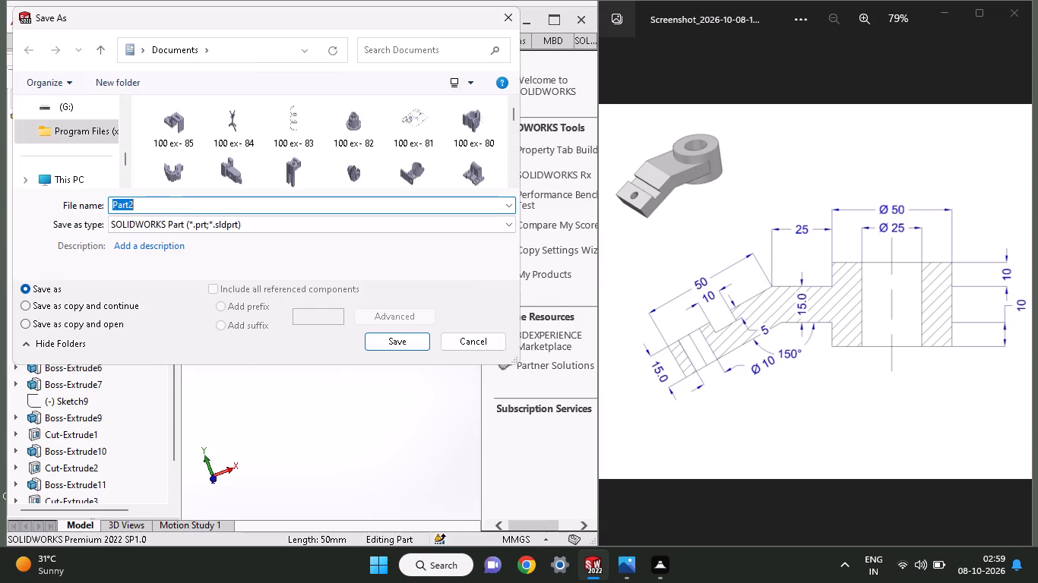
pyautogui.press('BackSpace')
pyautogui.write('100')
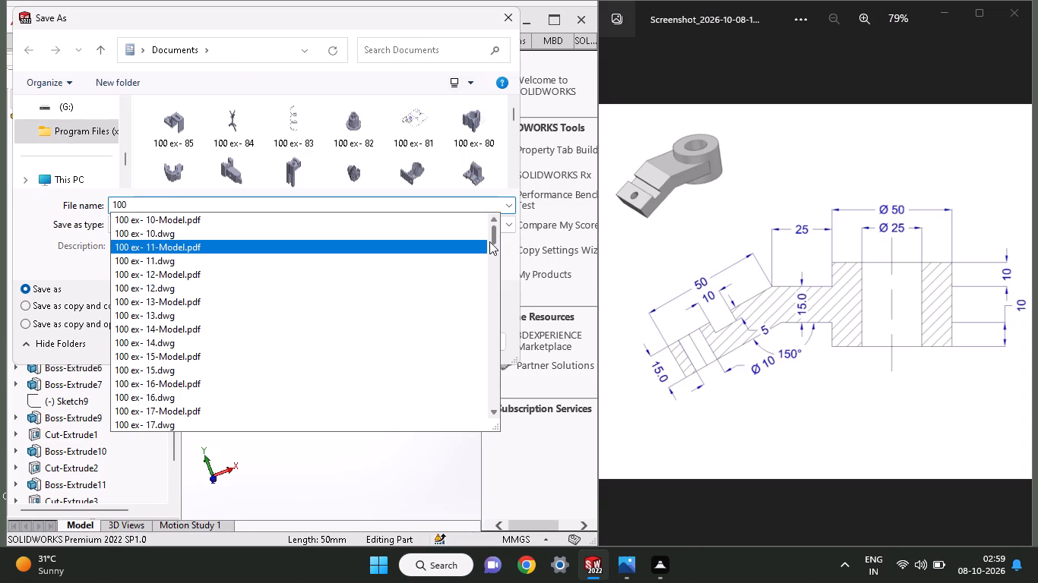
pyautogui.moveTo(489, 241); pyautogui.dragTo(480, 418)
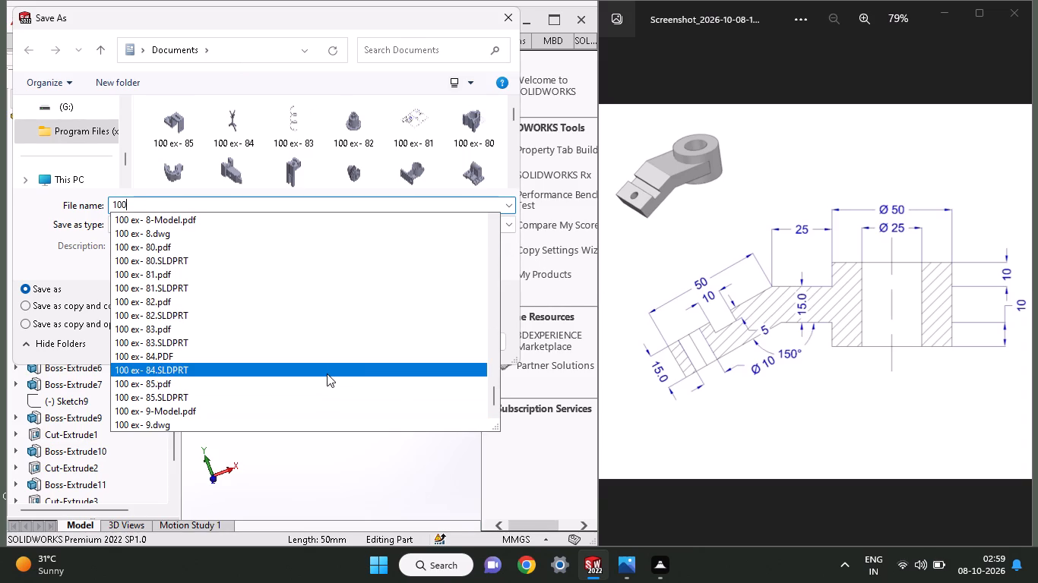
pyautogui.click(264, 392)
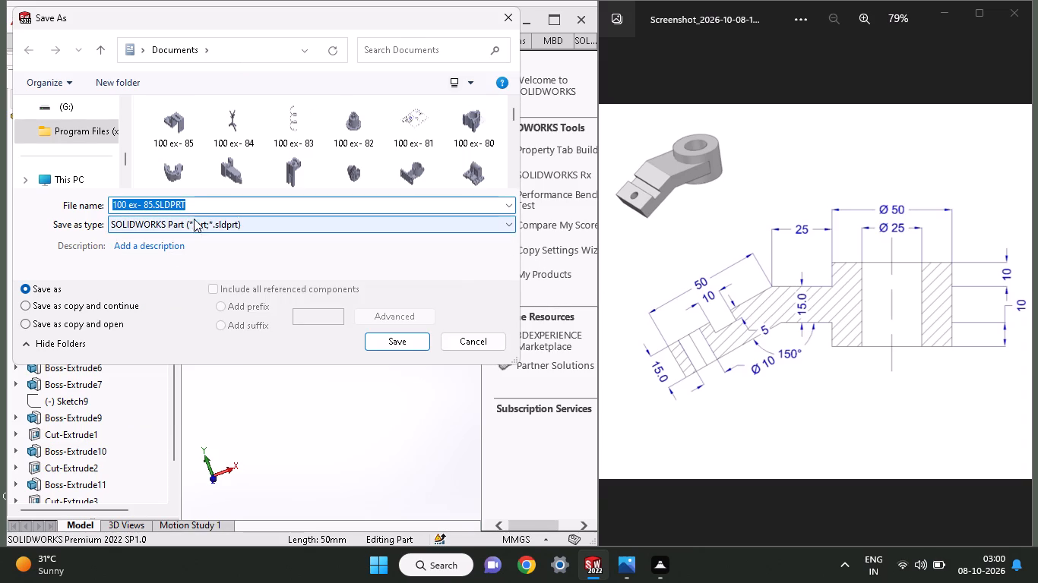
pyautogui.click(196, 208)
pyautogui.press('BackSpace')
pyautogui.press('BackSpace')
pyautogui.press('BackSpace')
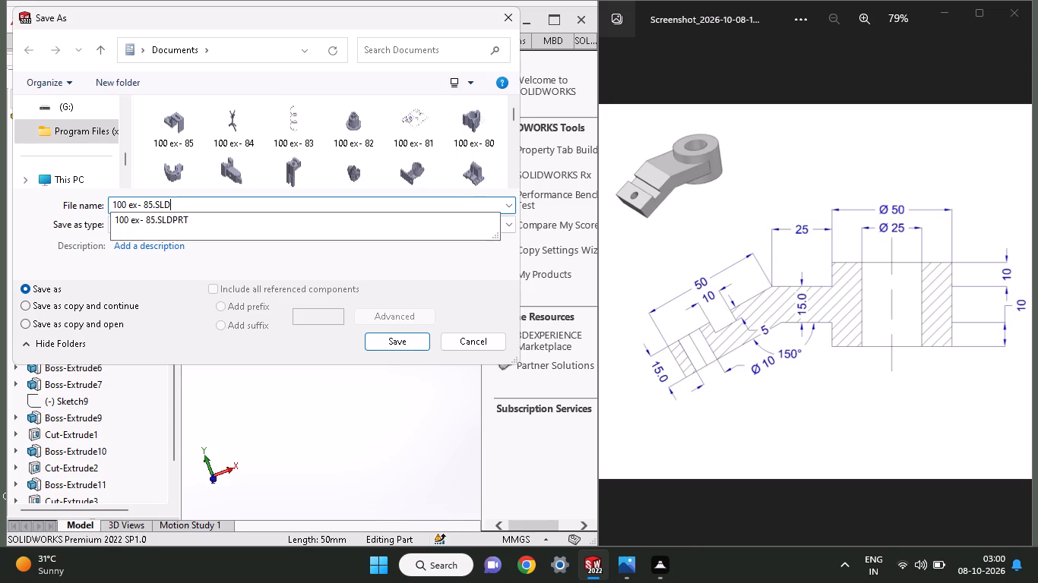
pyautogui.press('BackSpace')
pyautogui.press('BackSpace')
pyautogui.press('BackSpace')
pyautogui.press('BackSpace')
pyautogui.press('BackSpace')
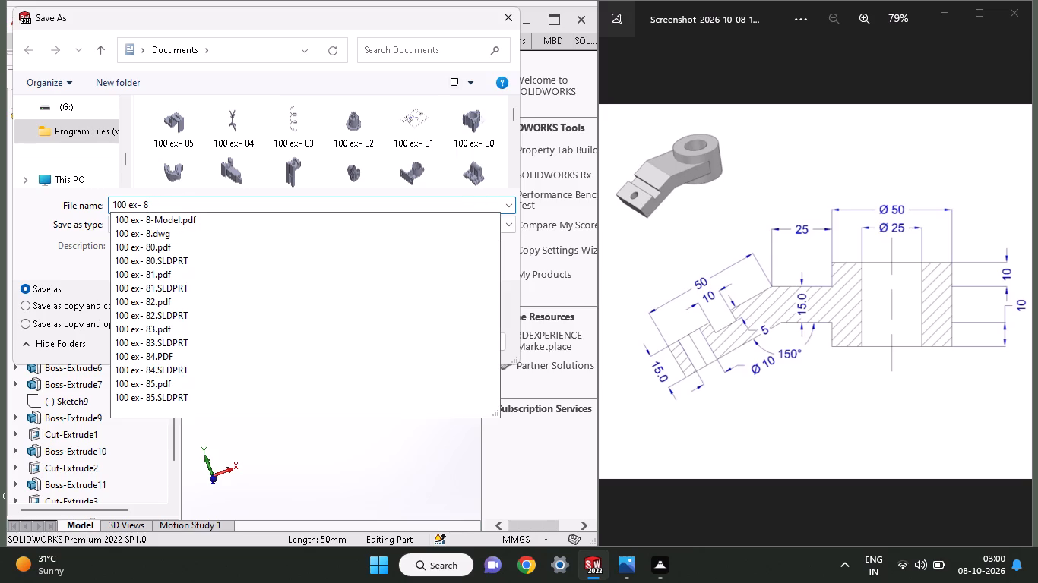
pyautogui.press('6')
pyautogui.click(373, 333)
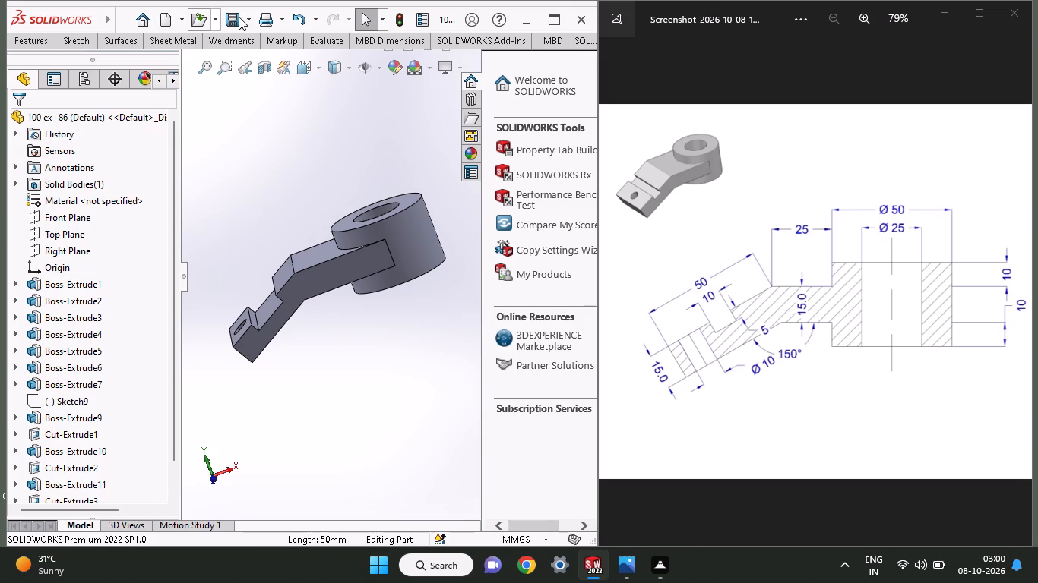
# Make a drawing from the part on an A (ANSI) Landscape sheet.
pyautogui.click(118, 20)
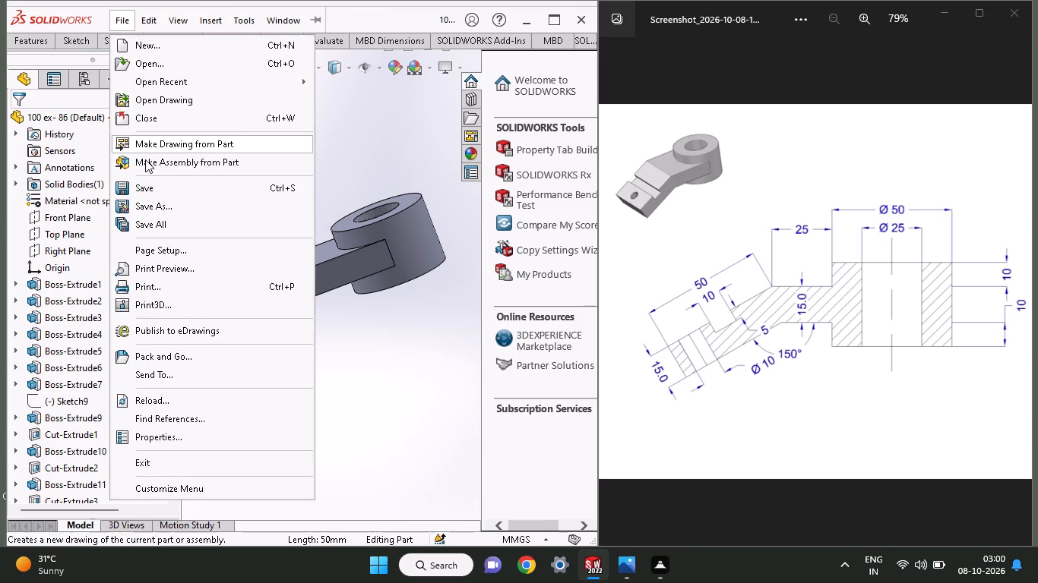
pyautogui.click(150, 148)
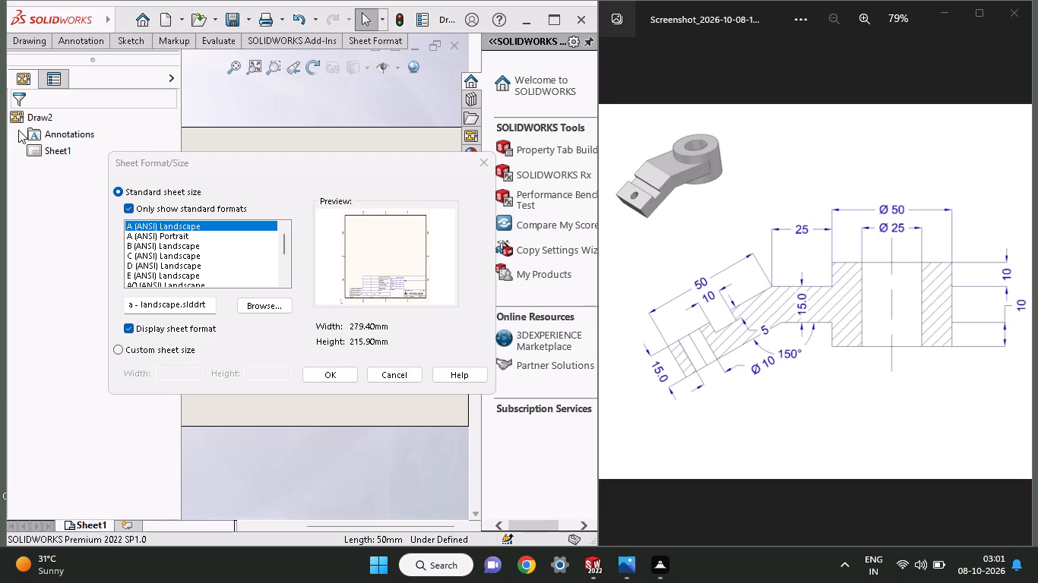
pyautogui.click(315, 376)
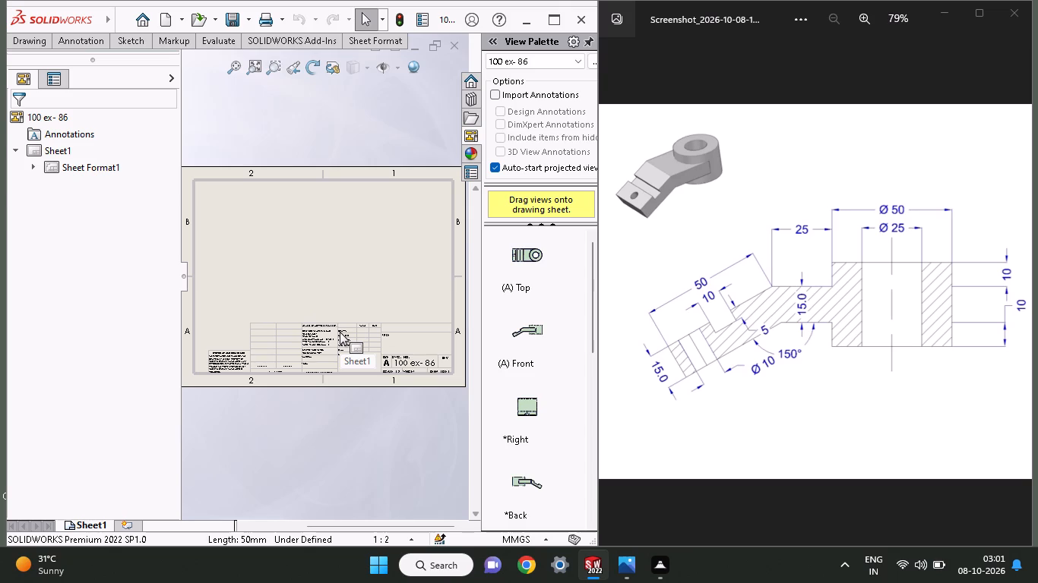
# Replace the title-block sheet Sheet1 with a blank sheet that has no sheet format.
pyautogui.scroll(-1, 340, 332)
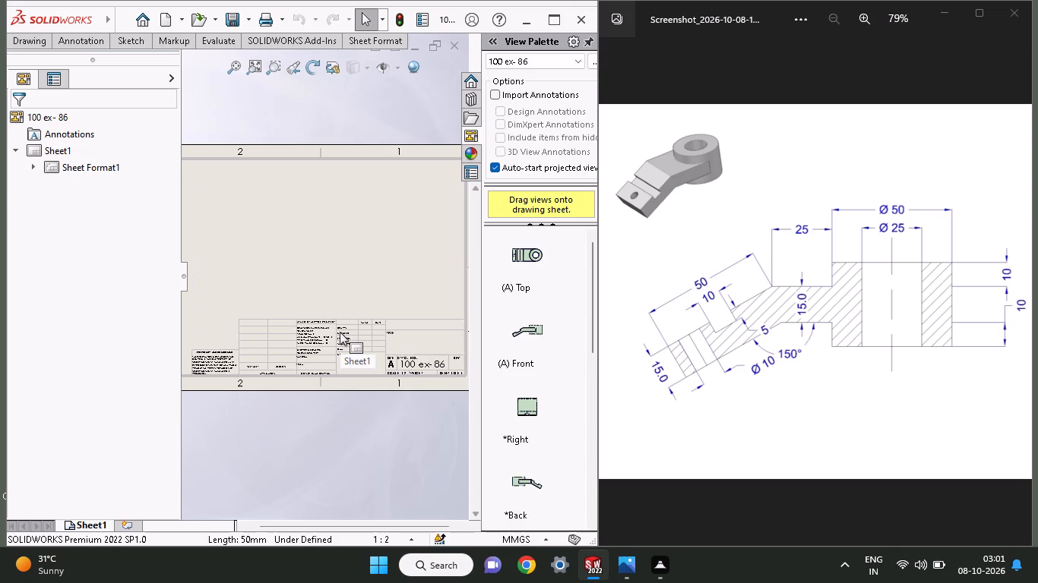
pyautogui.moveTo(343, 295); pyautogui.dragTo(367, 345)
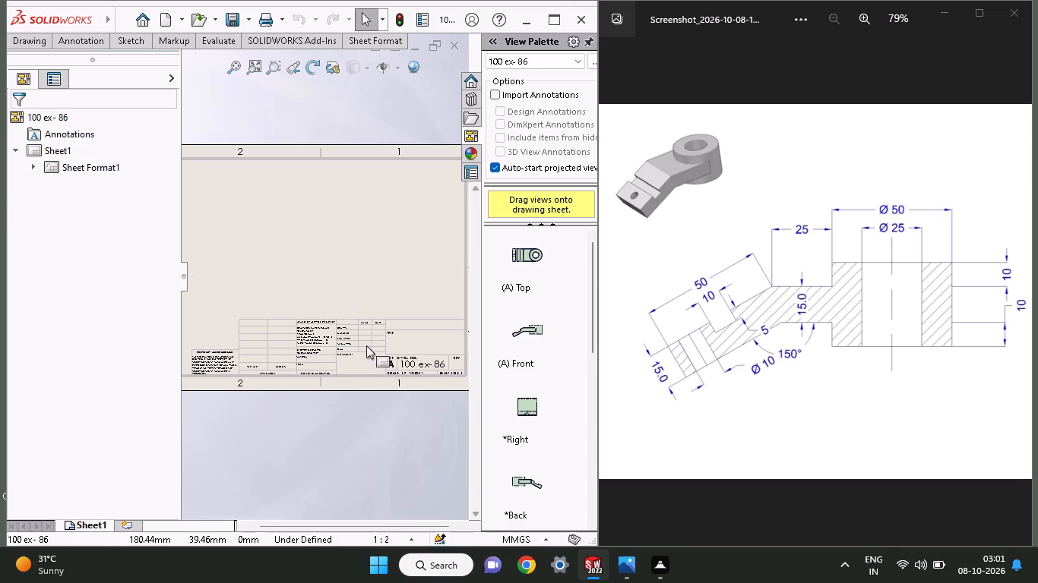
pyautogui.click(366, 345)
pyautogui.rightClick(366, 345)
pyautogui.click(392, 363)
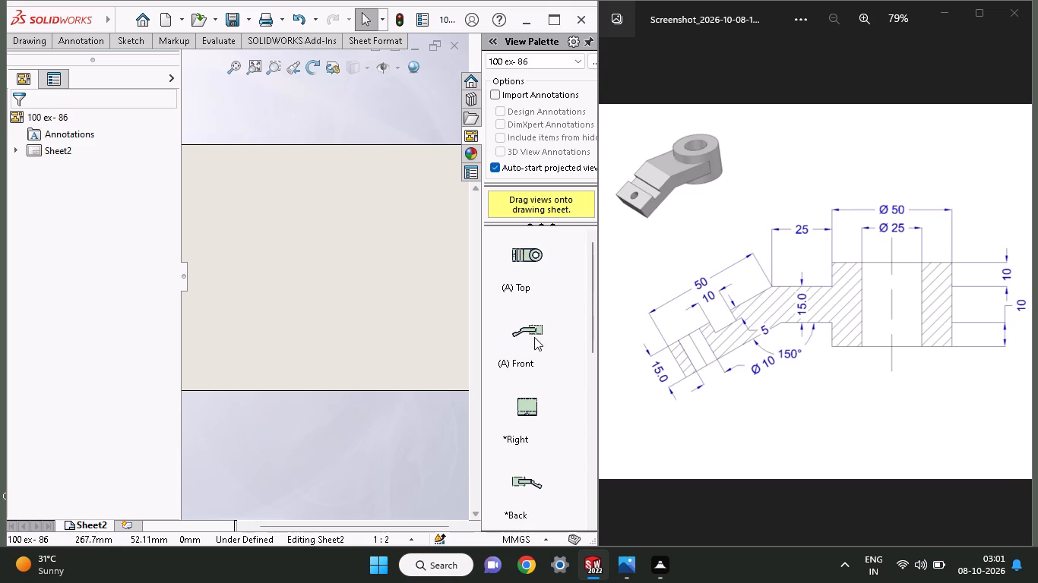
# Place the bracket's Front view near the centre of the blank sheet.
pyautogui.moveTo(534, 337); pyautogui.dragTo(317, 305)
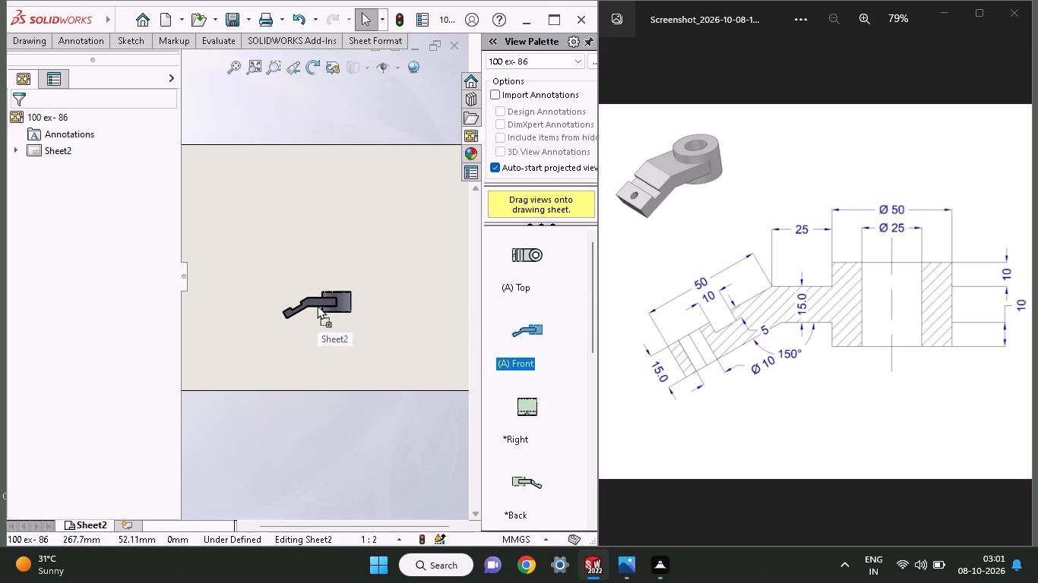
pyautogui.scroll(1, 343, 307)
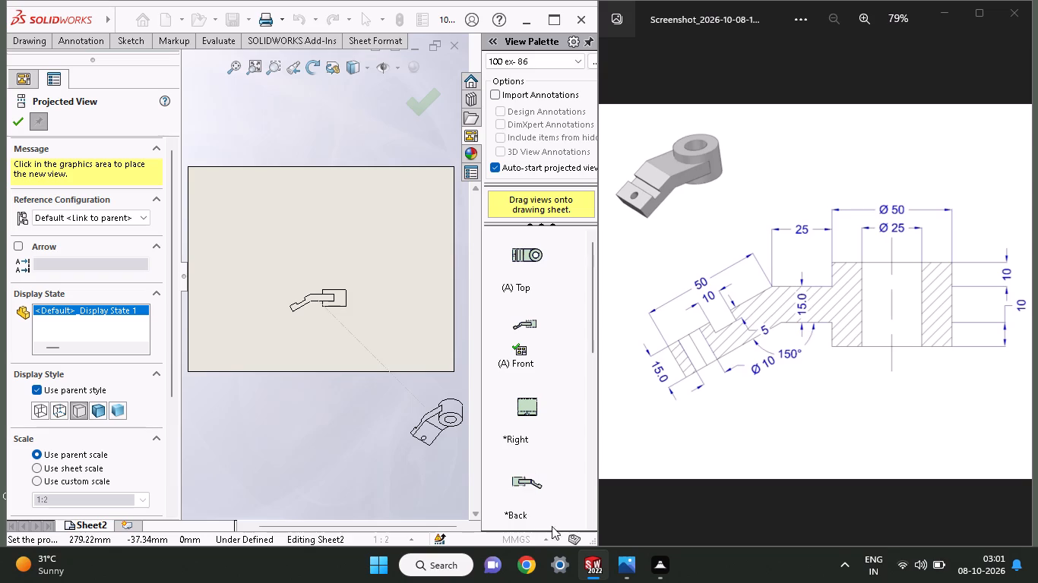
# Place a projected pictorial view of the bracket above and to the left of the front view, using the parent scale.
pyautogui.moveTo(592, 335); pyautogui.dragTo(602, 396)
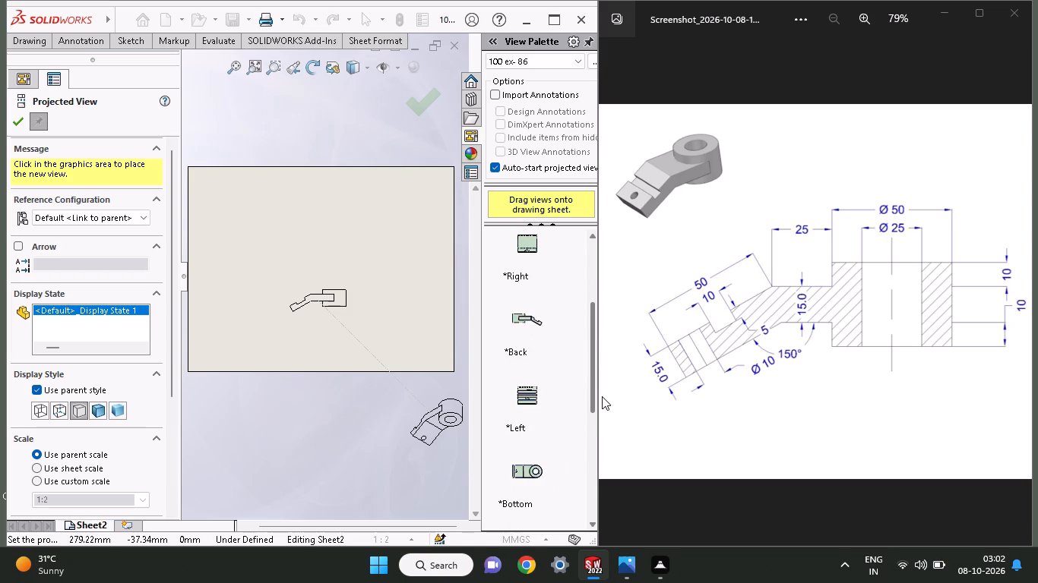
pyautogui.moveTo(602, 396); pyautogui.dragTo(612, 478)
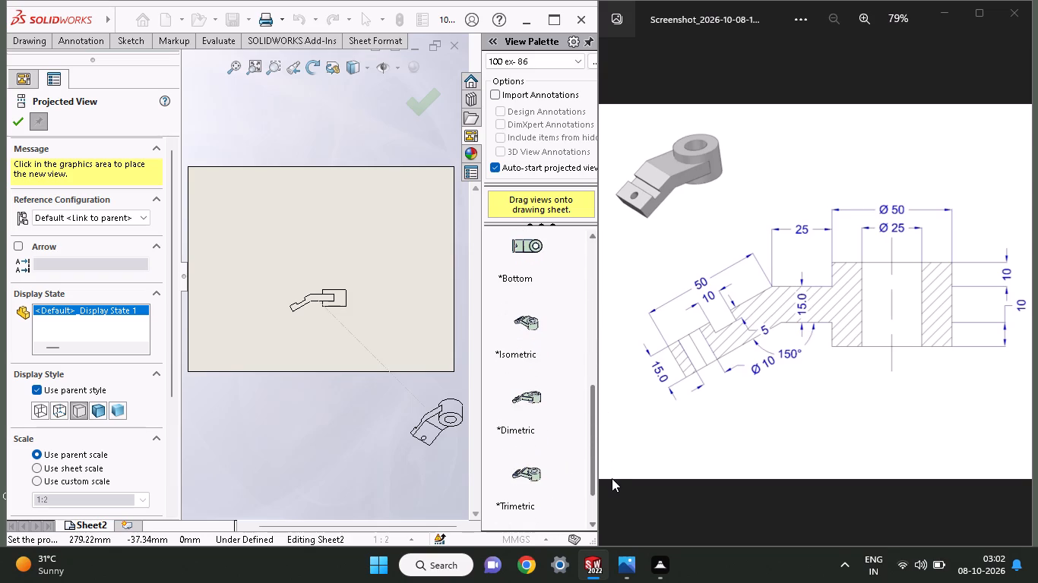
pyautogui.moveTo(612, 478); pyautogui.dragTo(609, 501)
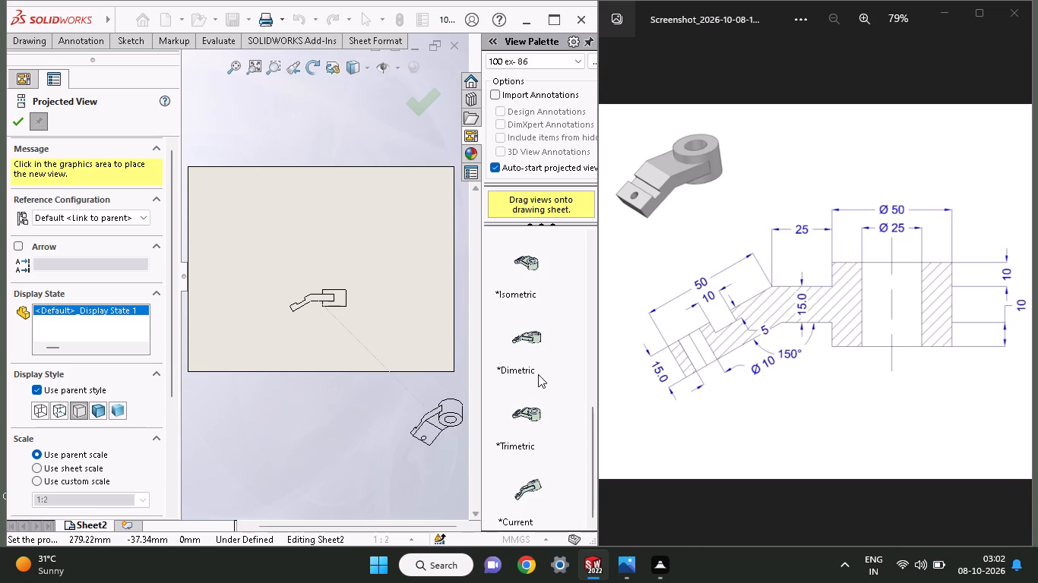
pyautogui.moveTo(536, 414); pyautogui.dragTo(333, 271)
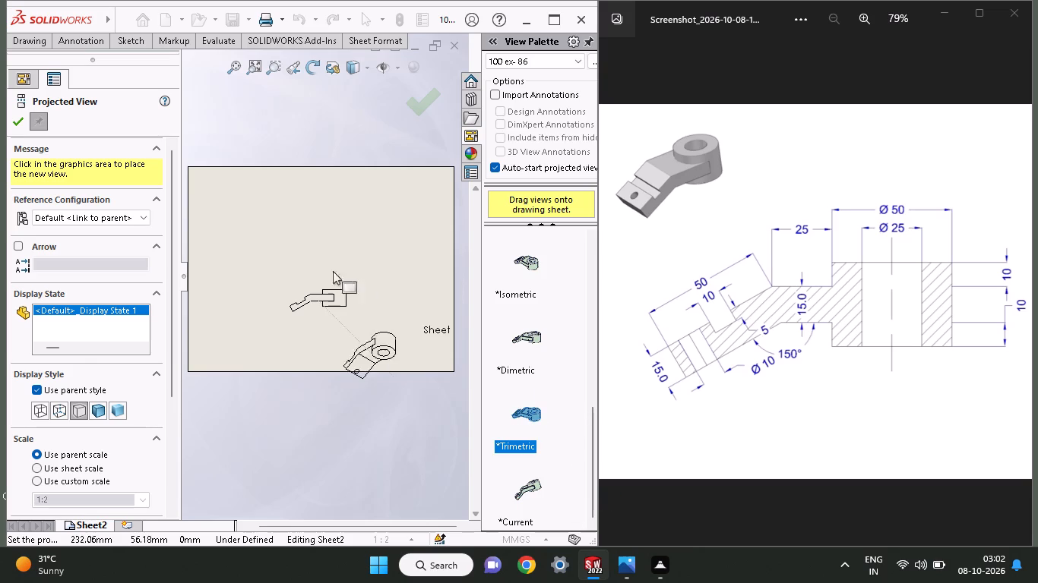
pyautogui.moveTo(333, 271); pyautogui.dragTo(255, 244)
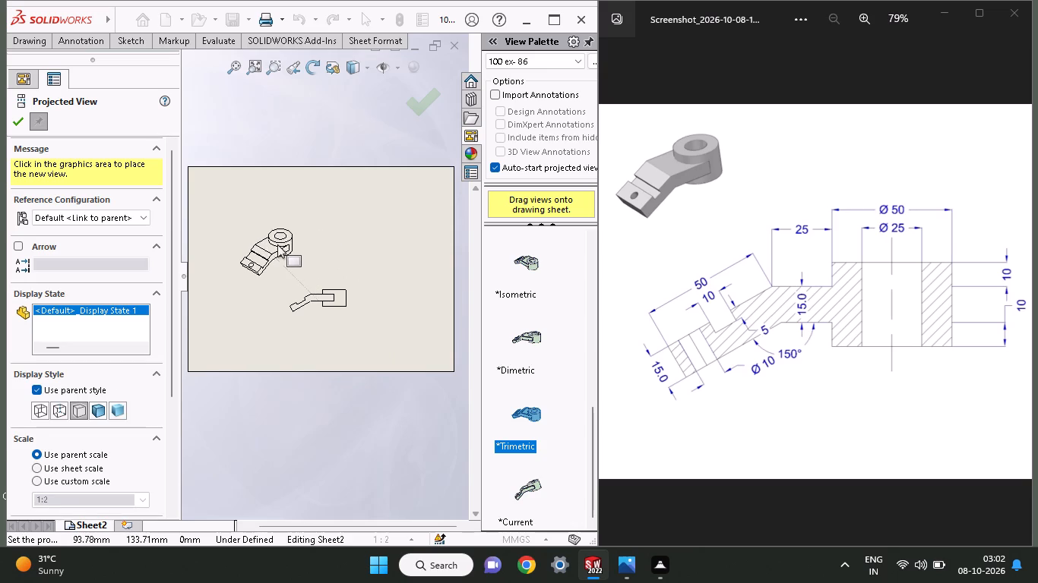
pyautogui.click(277, 244)
pyautogui.click(15, 119)
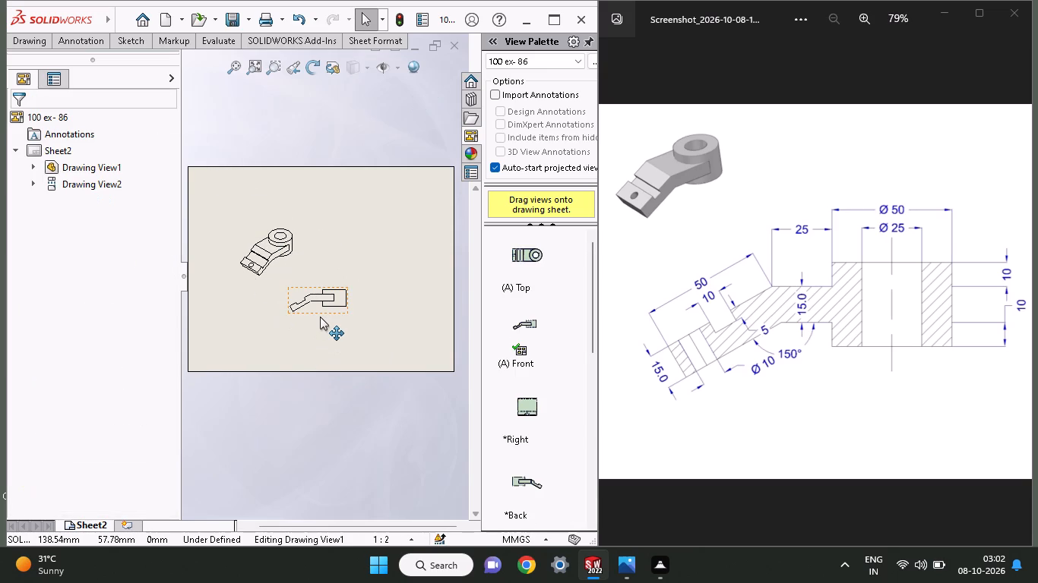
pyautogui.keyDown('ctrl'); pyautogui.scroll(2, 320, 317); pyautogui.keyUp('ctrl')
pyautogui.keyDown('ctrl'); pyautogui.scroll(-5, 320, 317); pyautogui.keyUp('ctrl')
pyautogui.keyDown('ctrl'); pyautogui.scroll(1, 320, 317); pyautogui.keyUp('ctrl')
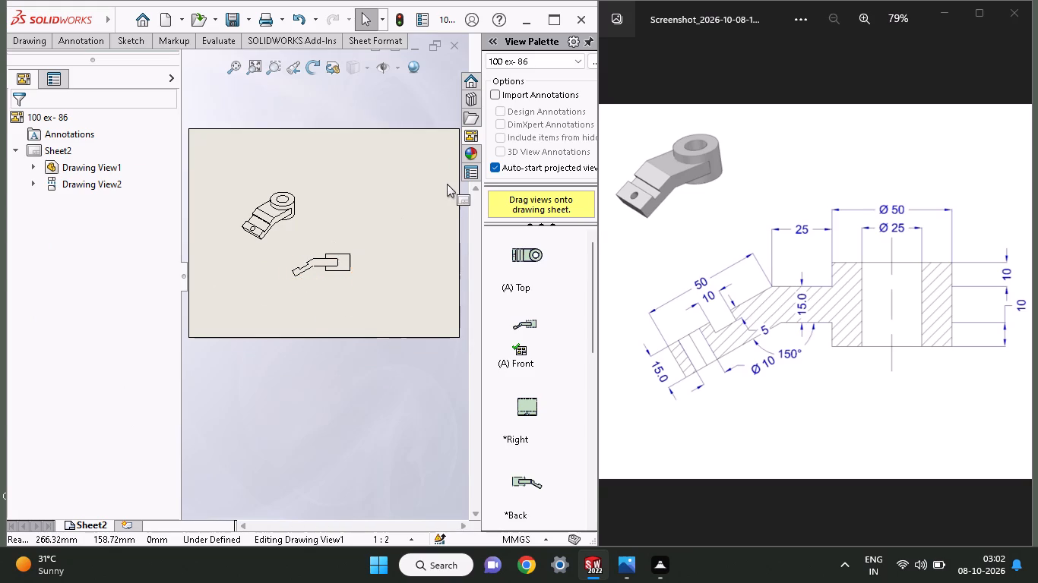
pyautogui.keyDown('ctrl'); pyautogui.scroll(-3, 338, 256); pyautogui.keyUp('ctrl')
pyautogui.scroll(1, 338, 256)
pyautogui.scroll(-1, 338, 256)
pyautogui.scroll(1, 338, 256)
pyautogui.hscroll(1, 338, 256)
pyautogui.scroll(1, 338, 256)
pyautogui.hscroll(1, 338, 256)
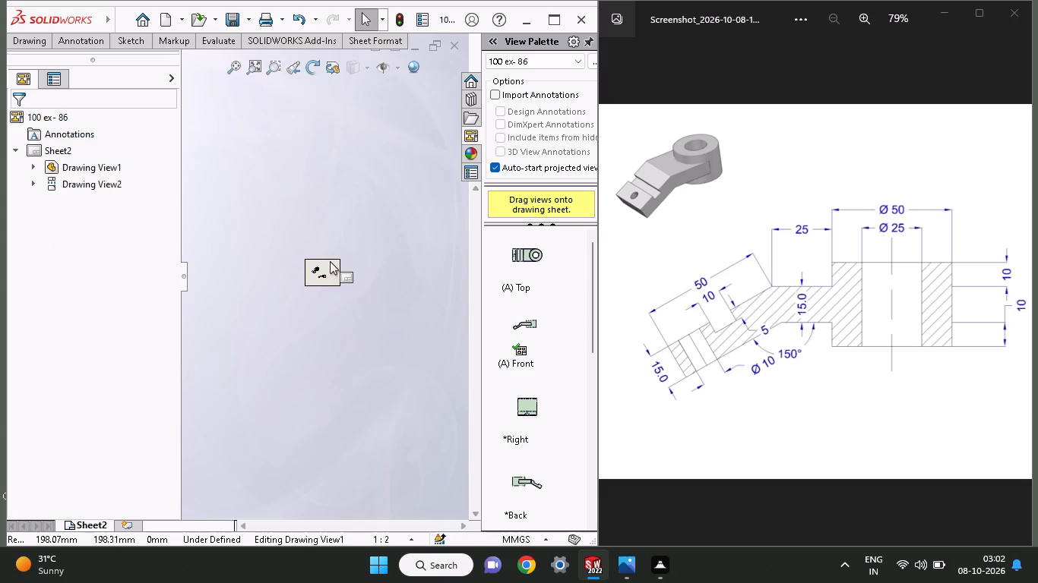
# Try to dimension the outer width of the cylindrical boss between its two upper corners in the front view.
pyautogui.keyDown('ctrl'); pyautogui.scroll(5, 330, 261); pyautogui.keyUp('ctrl')
pyautogui.keyDown('ctrl'); pyautogui.scroll(-9, 330, 261); pyautogui.keyUp('ctrl')
pyautogui.keyDown('ctrl'); pyautogui.scroll(1, 330, 261); pyautogui.keyUp('ctrl')
pyautogui.keyDown('ctrl'); pyautogui.scroll(-5, 223, 345); pyautogui.keyUp('ctrl')
pyautogui.keyDown('ctrl'); pyautogui.scroll(-5, 417, 244); pyautogui.keyUp('ctrl')
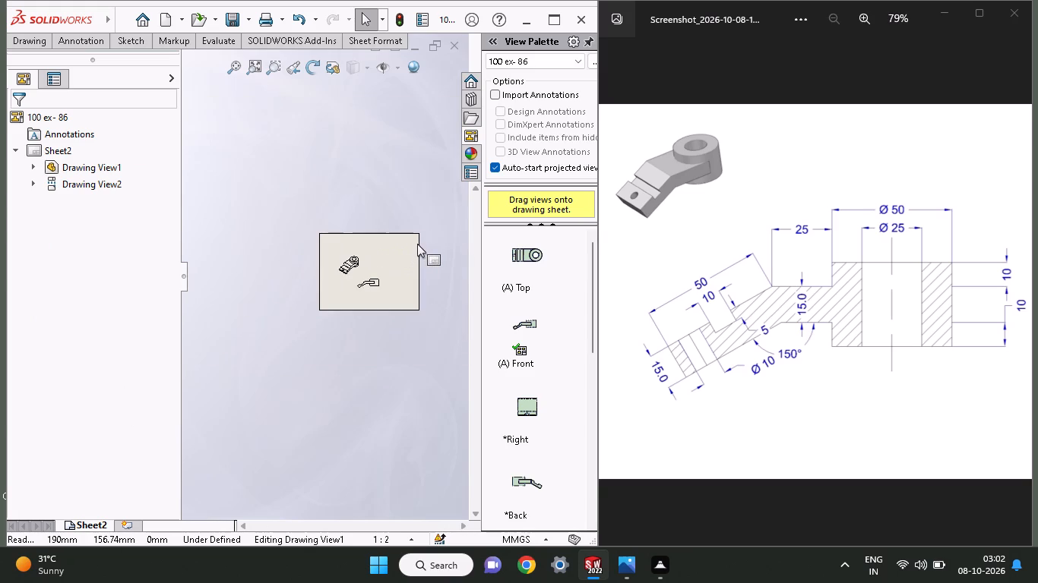
pyautogui.keyDown('ctrl'); pyautogui.scroll(-5, 417, 244); pyautogui.keyUp('ctrl')
pyautogui.keyDown('ctrl'); pyautogui.scroll(-10, 303, 306); pyautogui.keyUp('ctrl')
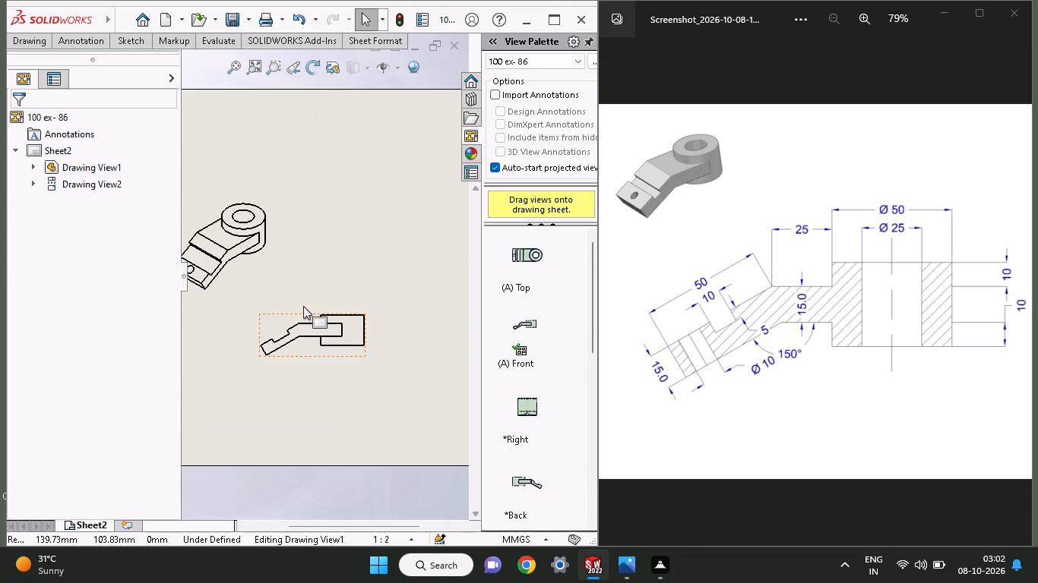
pyautogui.keyDown('ctrl'); pyautogui.scroll(-5, 331, 339); pyautogui.keyUp('ctrl')
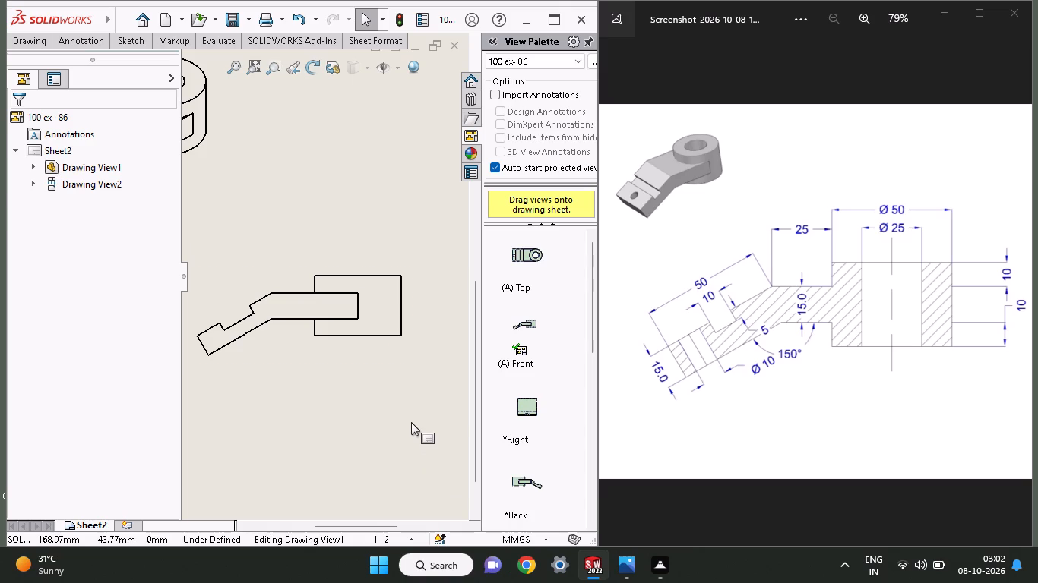
pyautogui.click(123, 39)
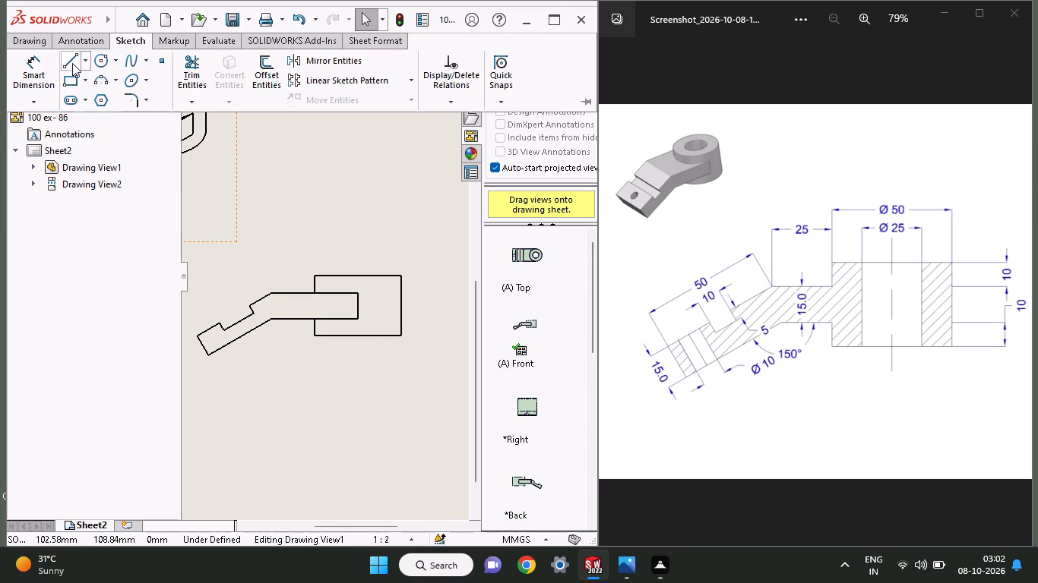
pyautogui.click(34, 62)
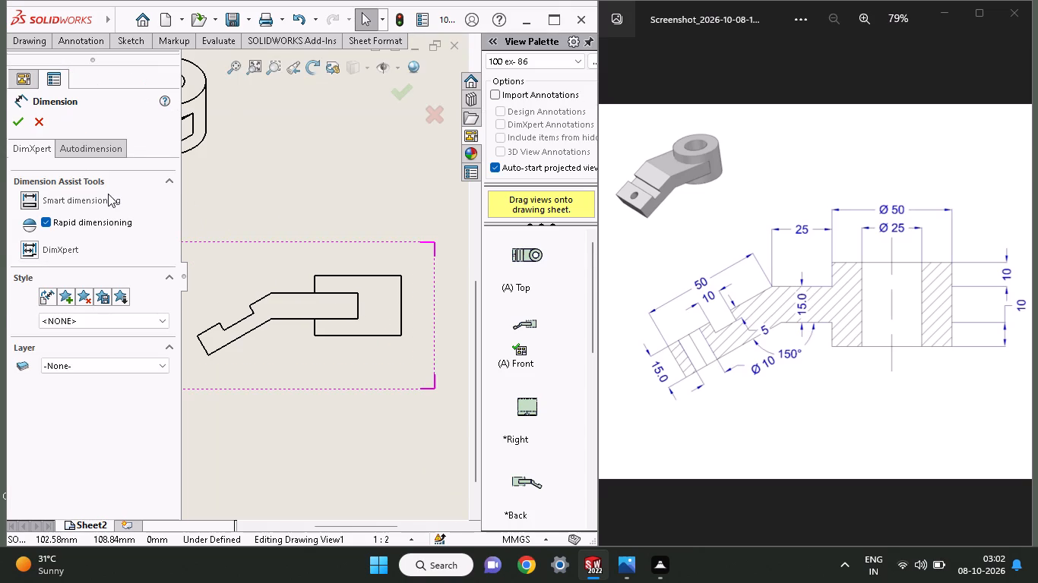
pyautogui.click(315, 276)
pyautogui.click(400, 276)
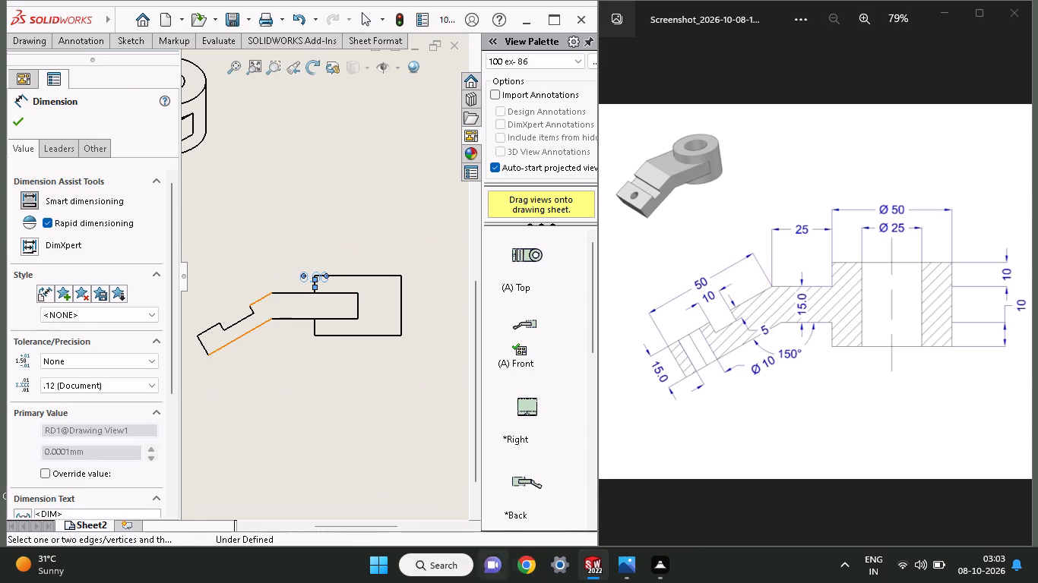
pyautogui.click(15, 131)
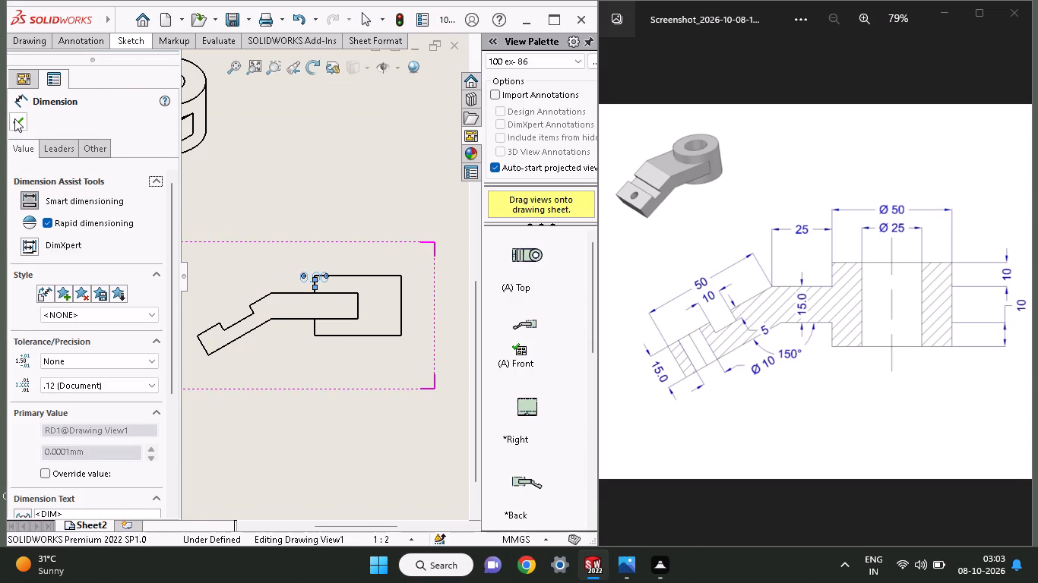
pyautogui.click(14, 118)
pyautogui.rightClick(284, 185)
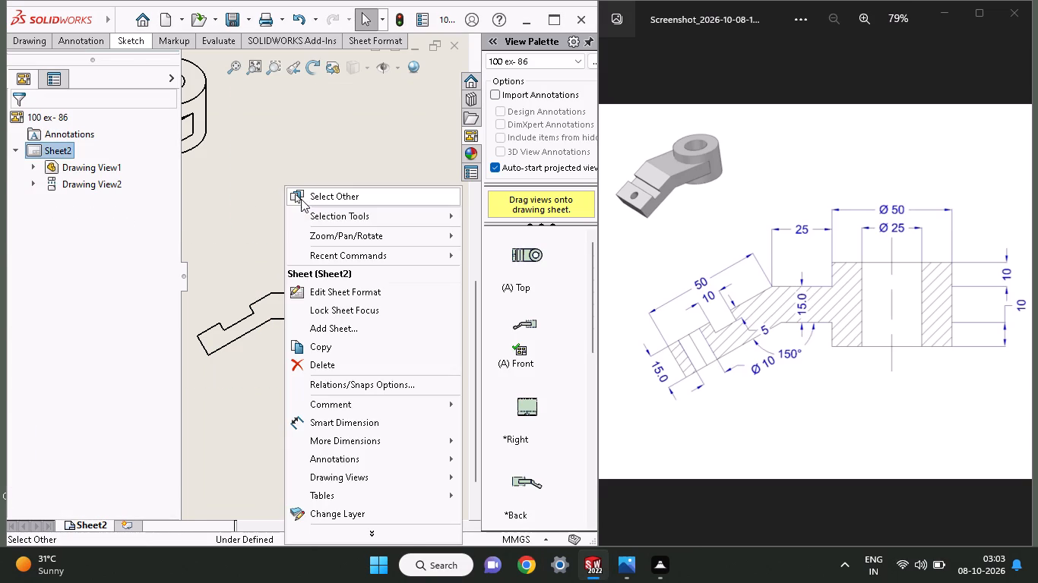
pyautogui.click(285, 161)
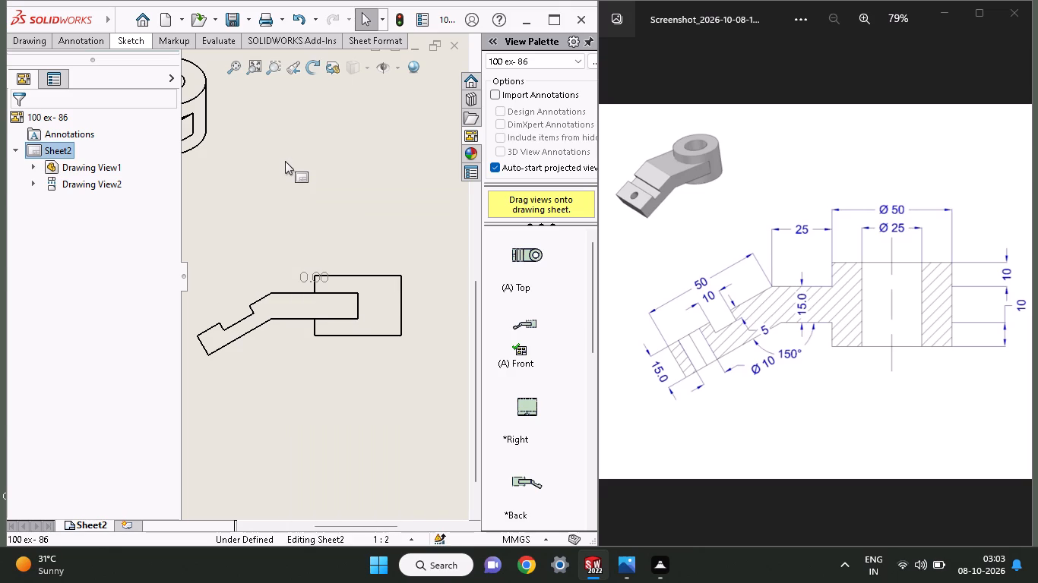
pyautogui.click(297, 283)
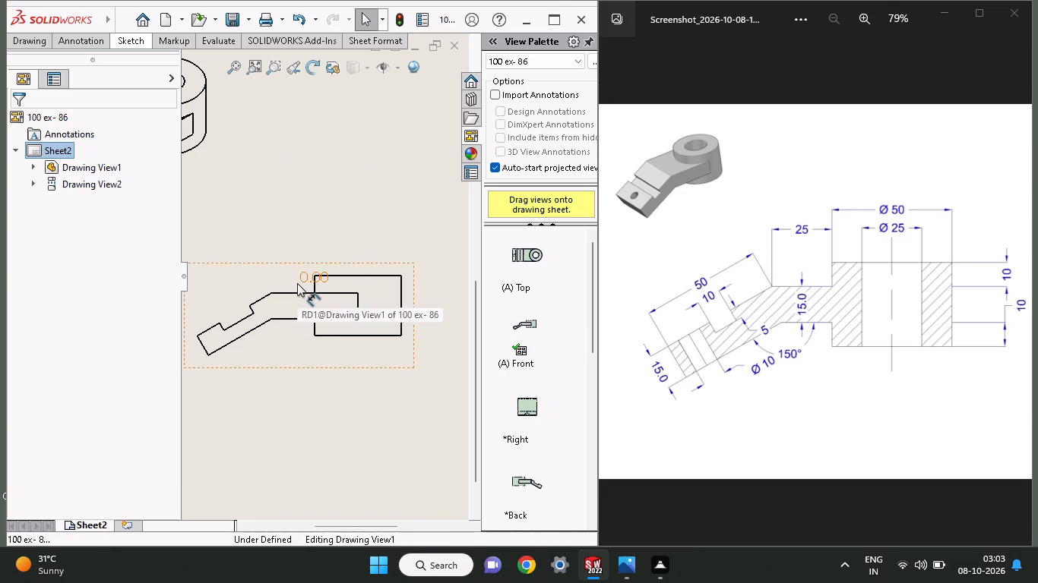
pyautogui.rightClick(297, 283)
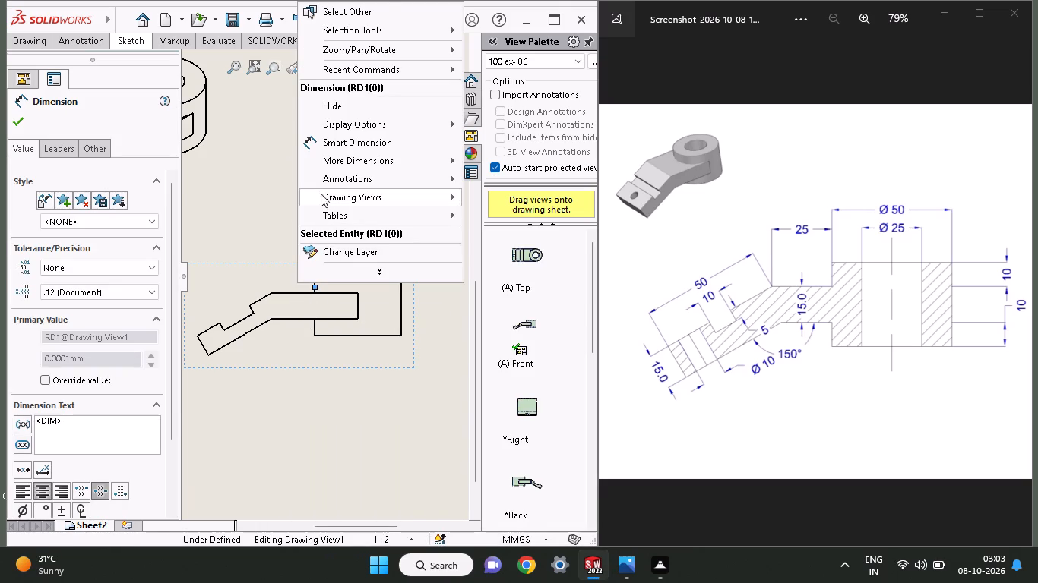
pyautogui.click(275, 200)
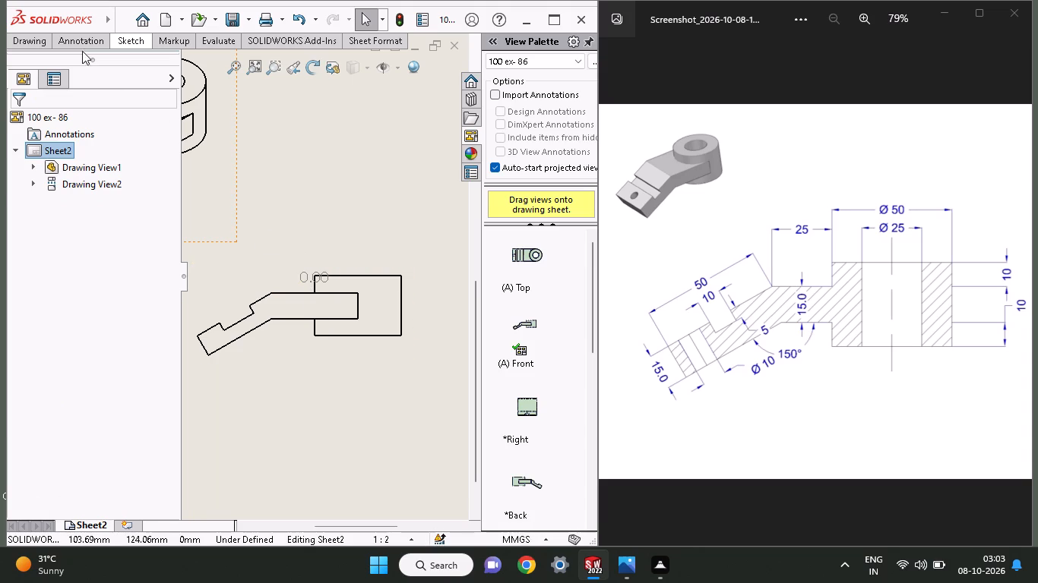
# Dimension the cylindrical boss's outer diameter between its two upper corners, placing the dimension above the front view.
pyautogui.click(117, 44)
pyautogui.click(39, 74)
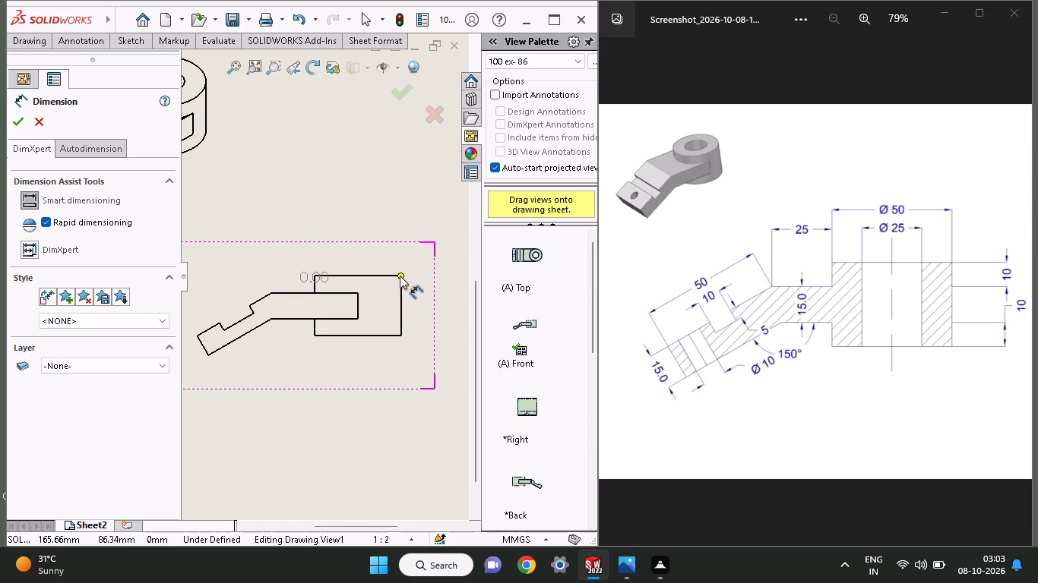
pyautogui.click(400, 276)
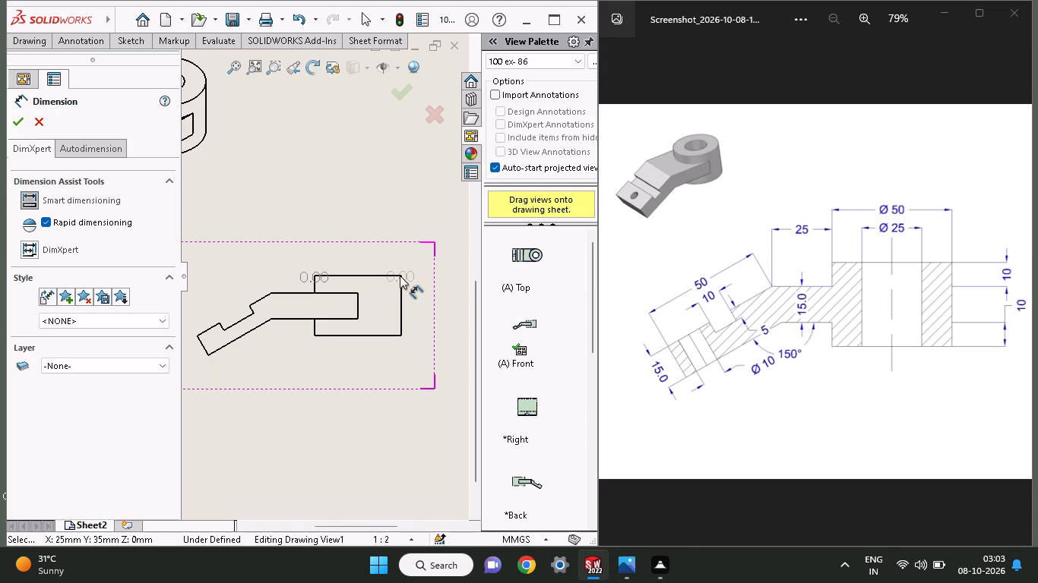
pyautogui.click(313, 275)
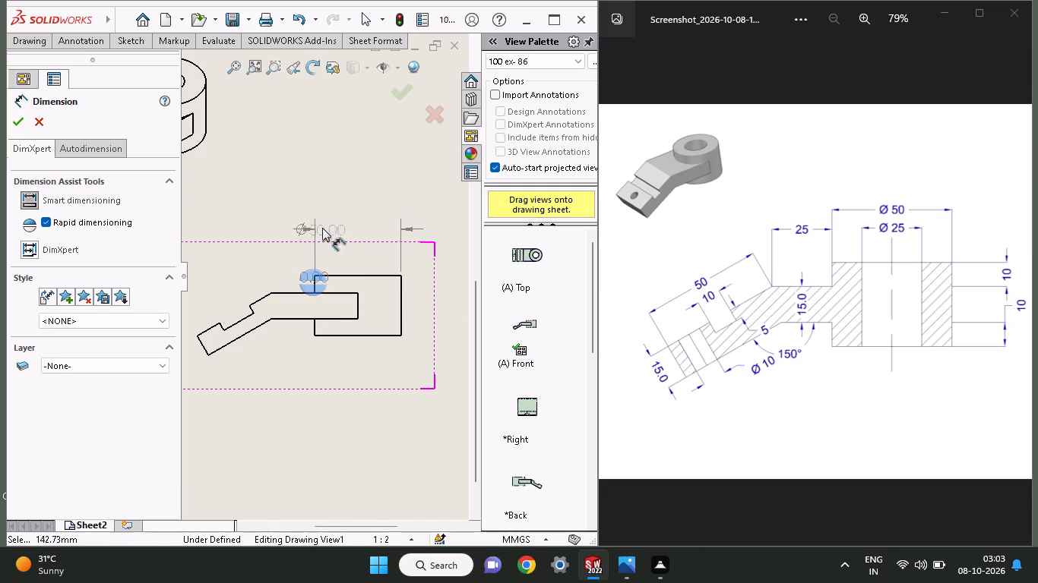
pyautogui.click(354, 193)
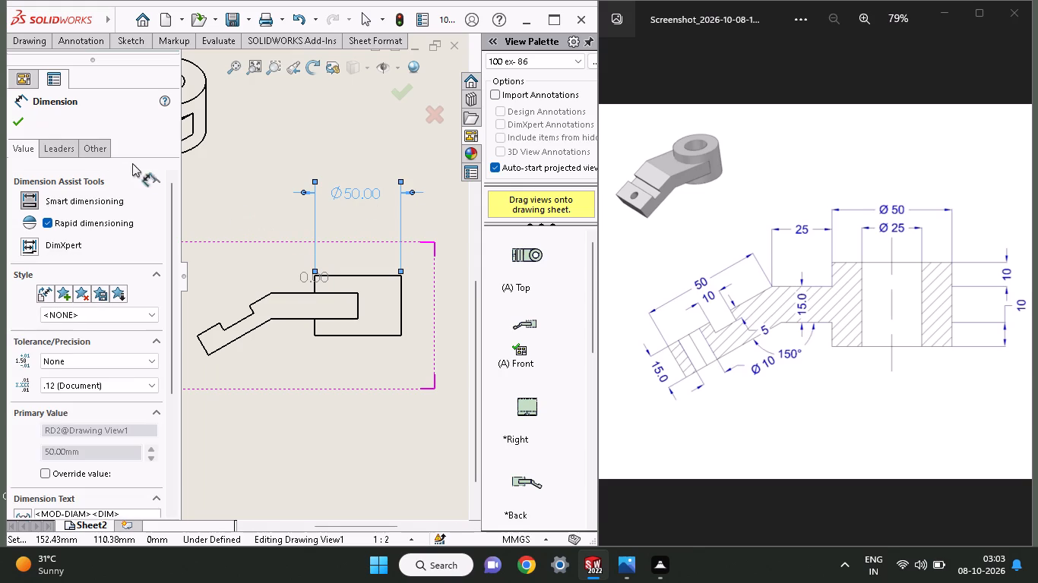
pyautogui.click(22, 121)
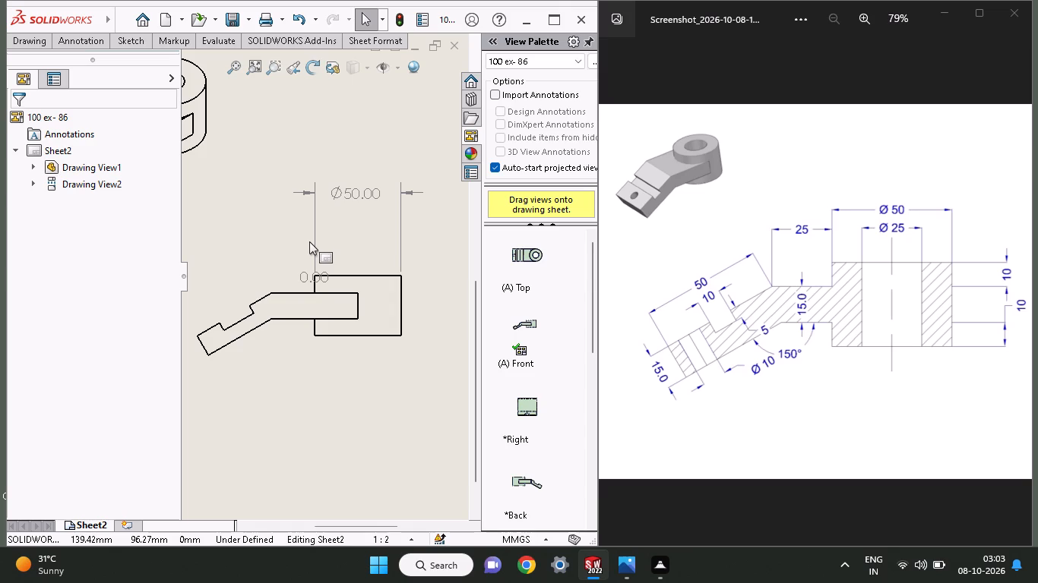
# Sketch a vertical line about 40 mm long through the boss's centre, from its bottom edge past its top, and extend it slightly below the boss.
pyautogui.click(74, 36)
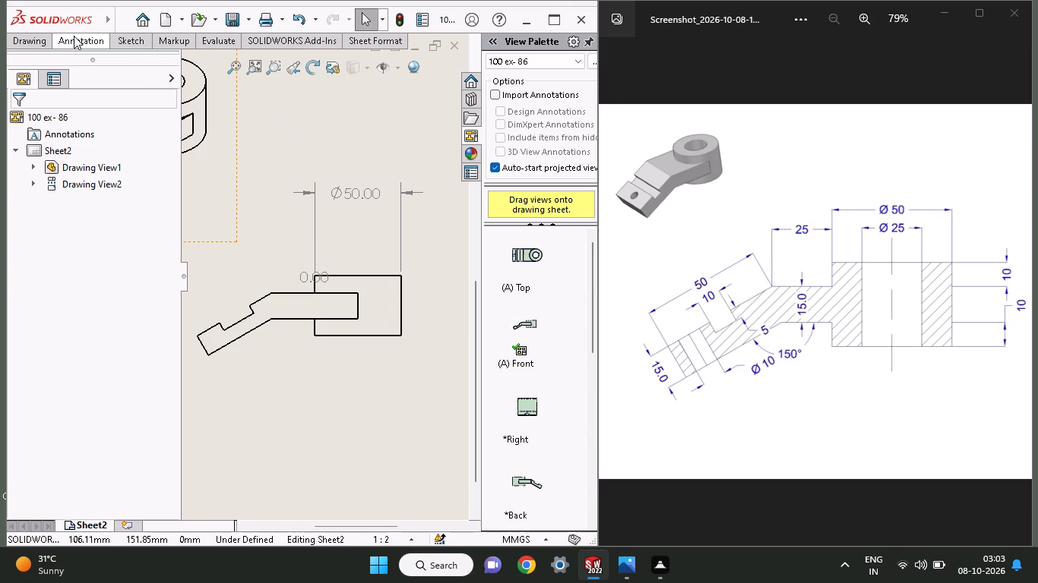
pyautogui.click(36, 44)
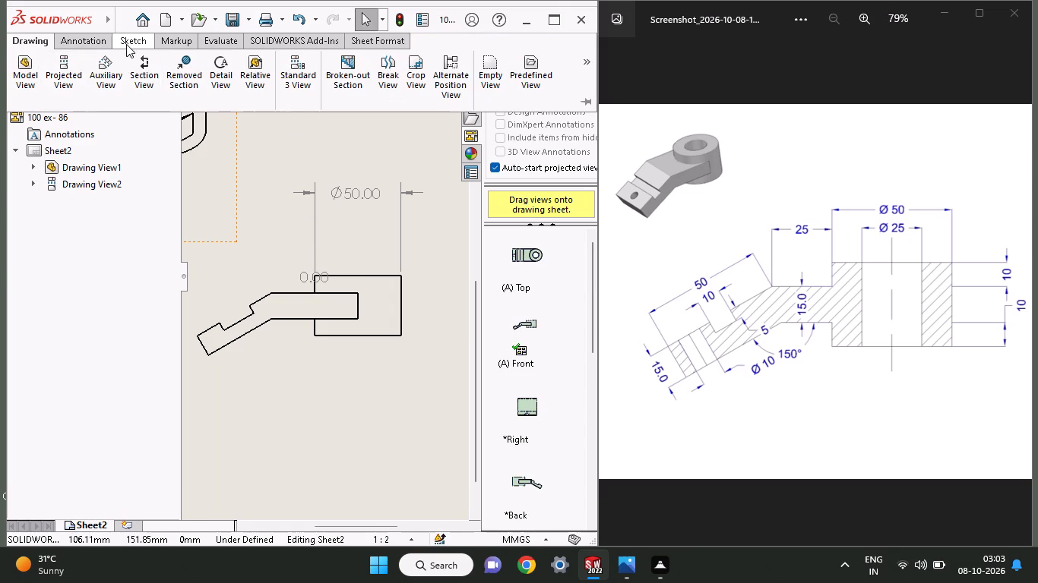
pyautogui.click(126, 44)
pyautogui.click(71, 61)
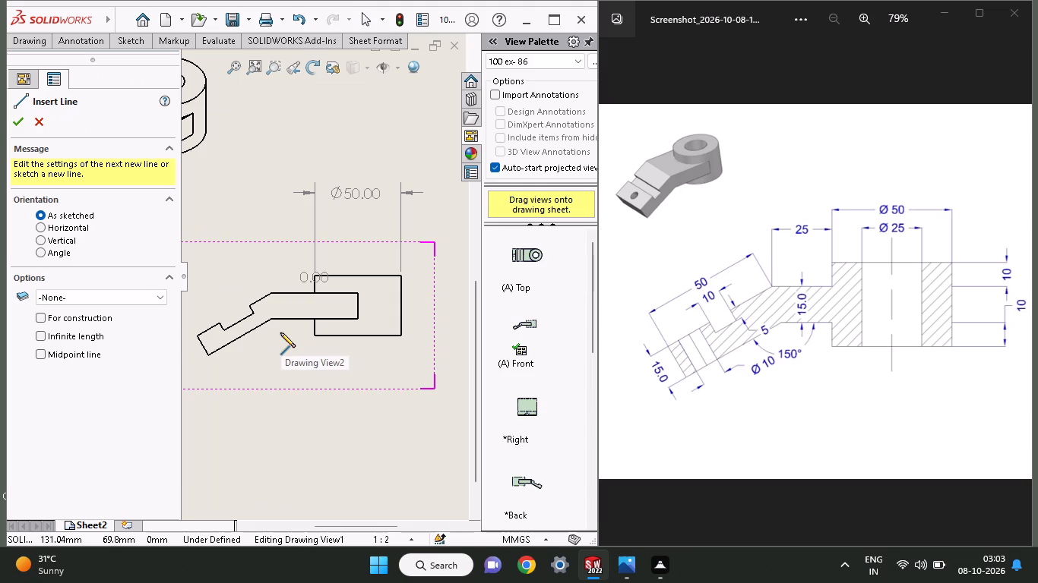
pyautogui.click(355, 336)
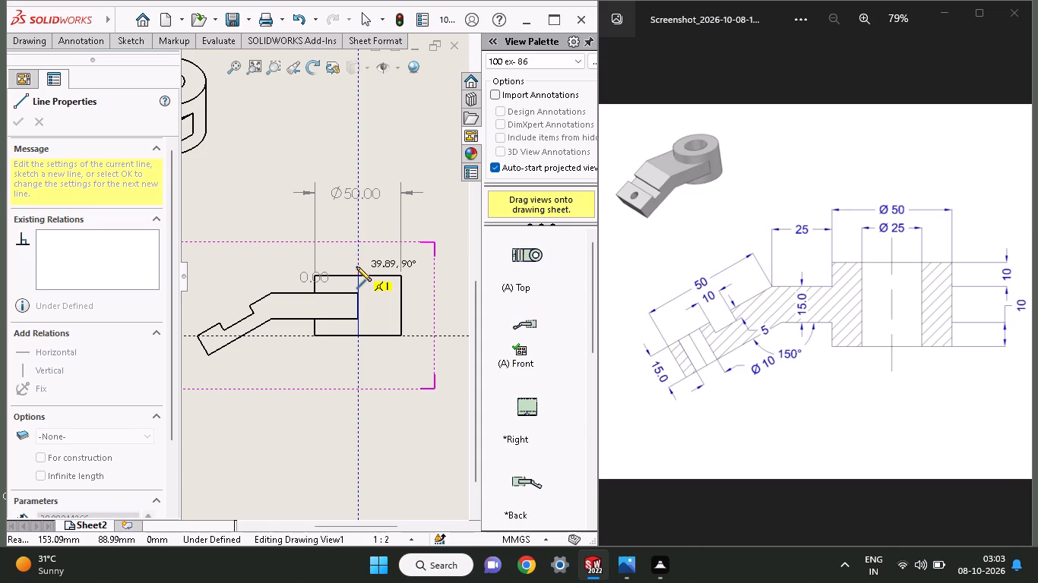
pyautogui.click(356, 266)
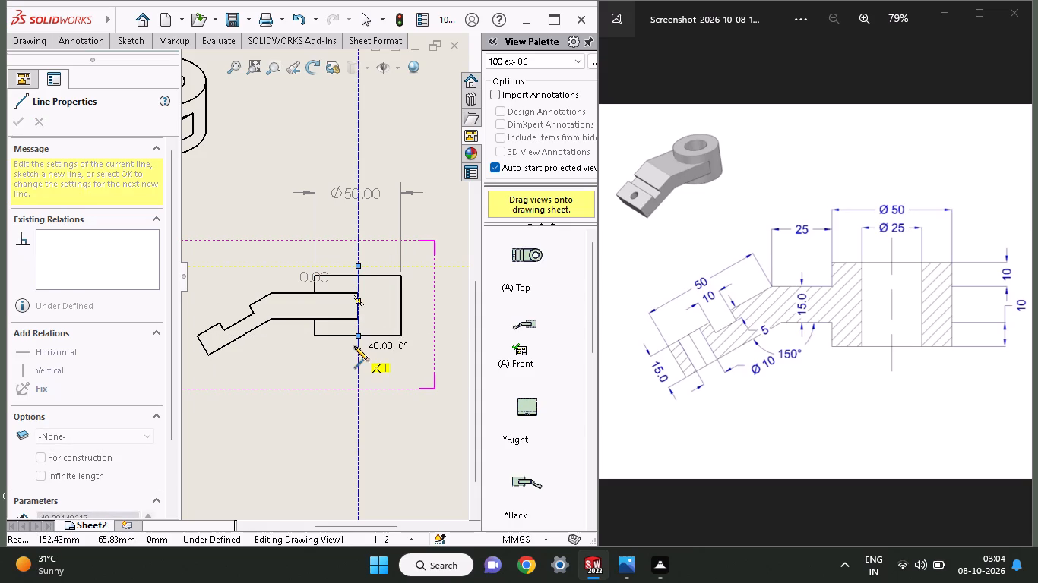
pyautogui.click(354, 346)
pyautogui.rightClick(331, 243)
pyautogui.click(347, 259)
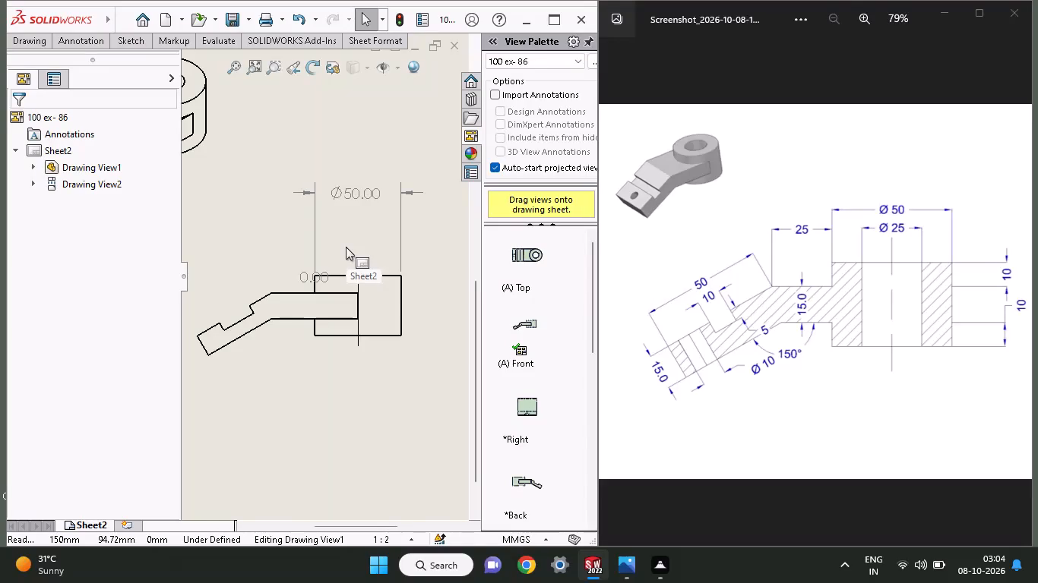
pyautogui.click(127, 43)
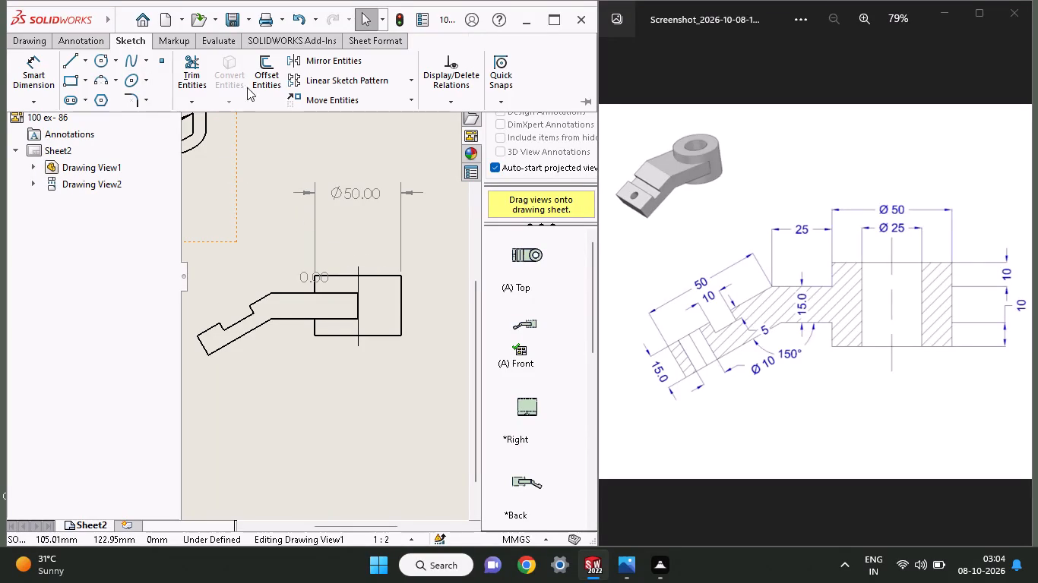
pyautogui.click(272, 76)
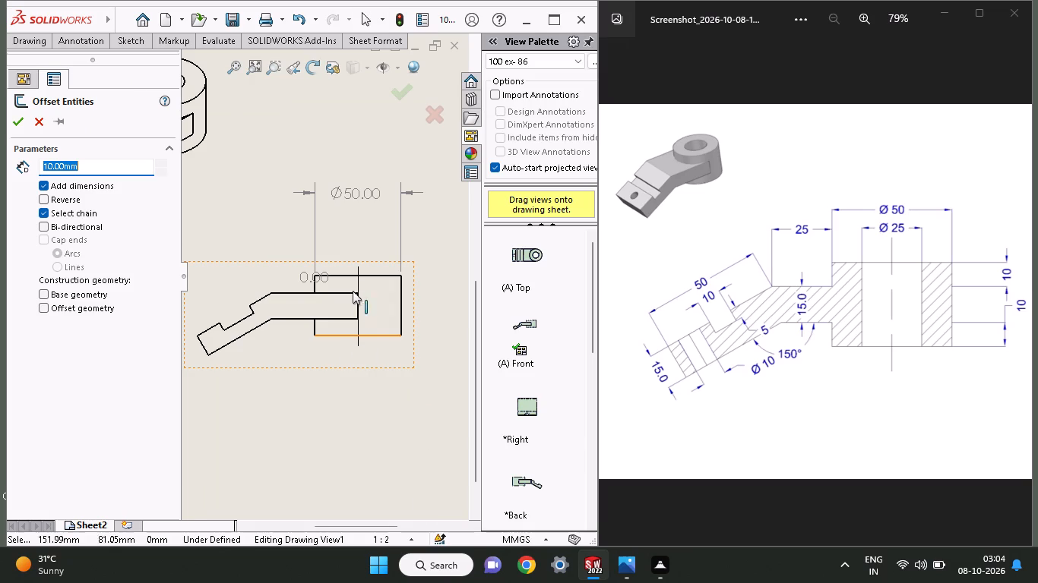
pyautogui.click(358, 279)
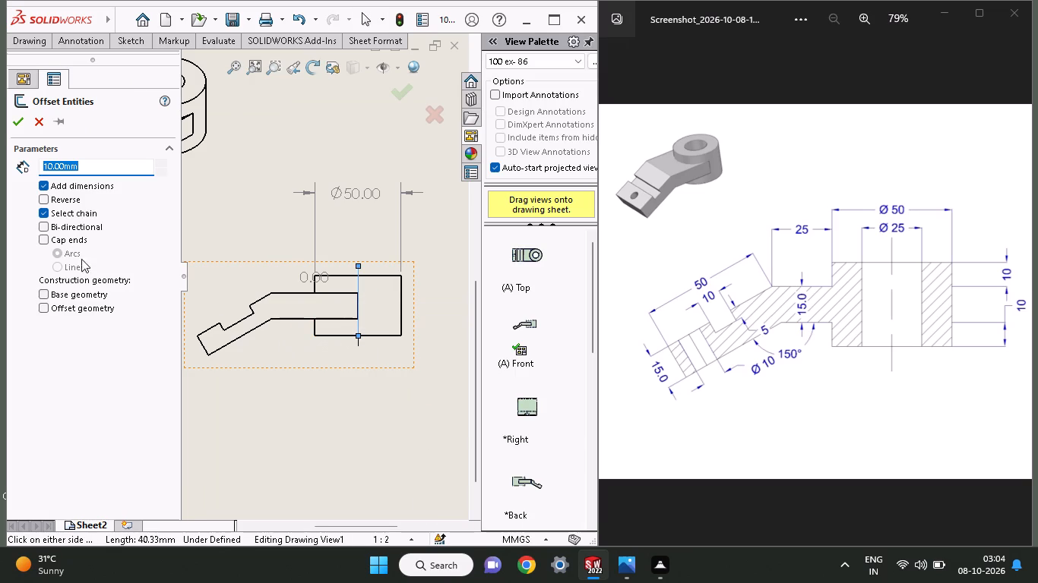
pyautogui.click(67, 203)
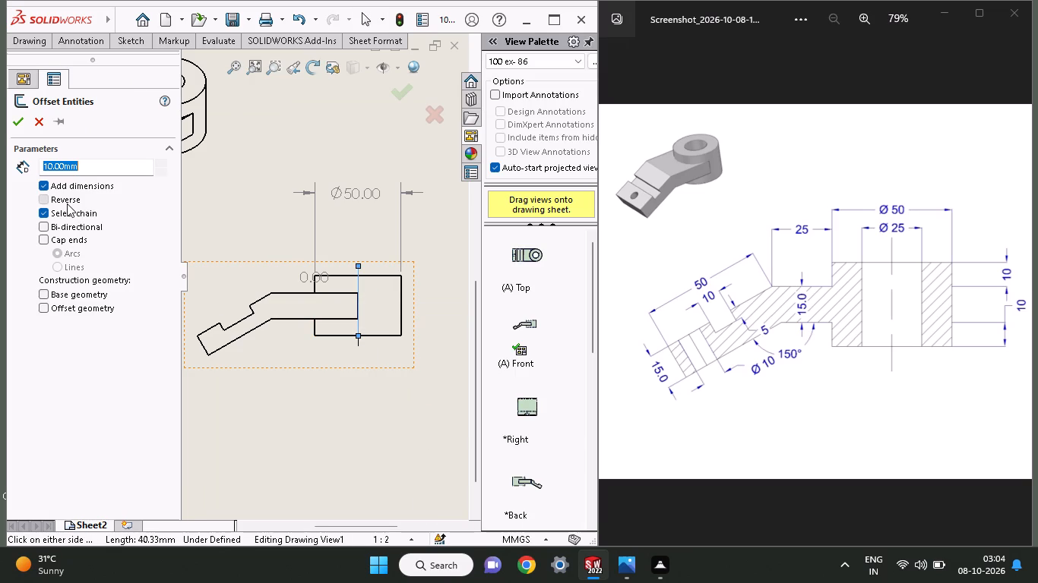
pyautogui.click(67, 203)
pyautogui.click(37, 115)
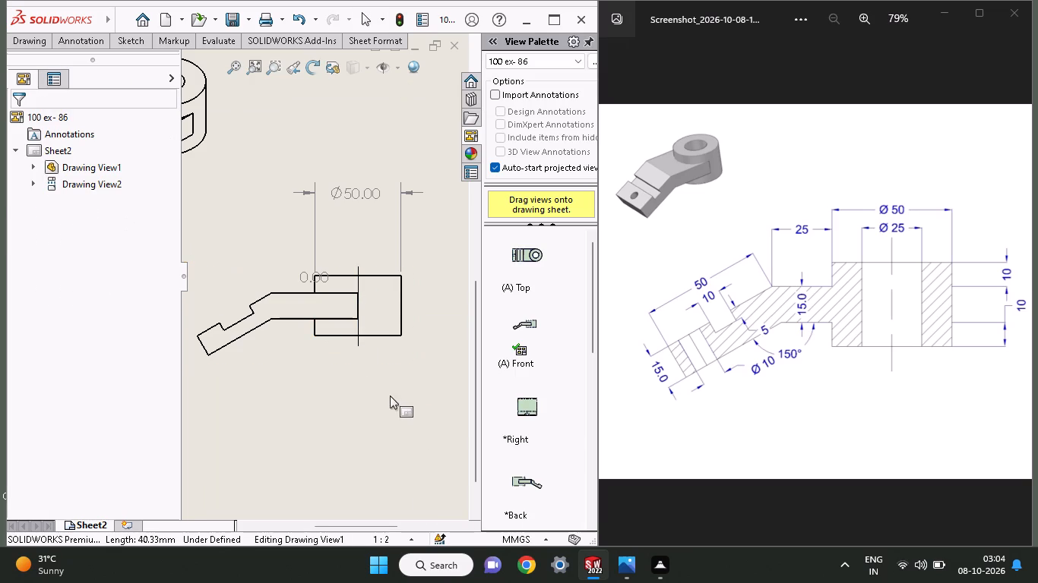
# Sketch a vertical line about 46 mm long across the boss, to the left of its centre line, extending past both horizontal edges.
pyautogui.click(138, 40)
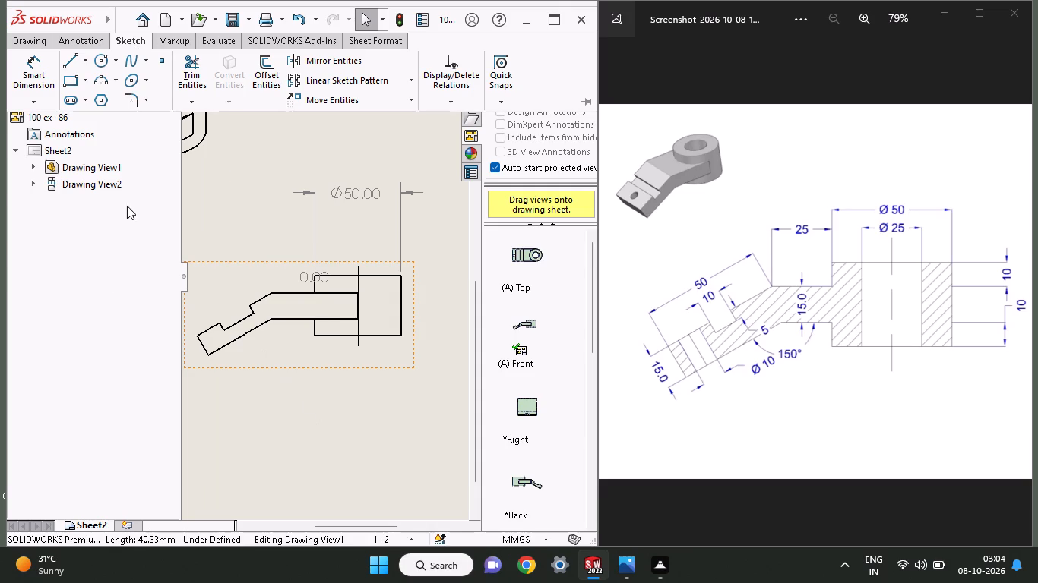
pyautogui.click(70, 55)
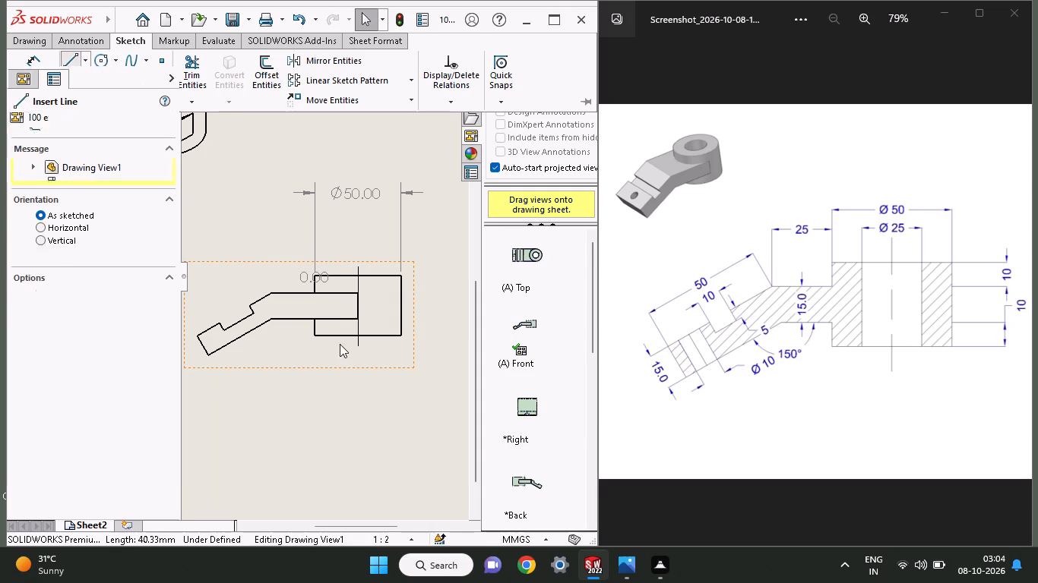
pyautogui.click(340, 348)
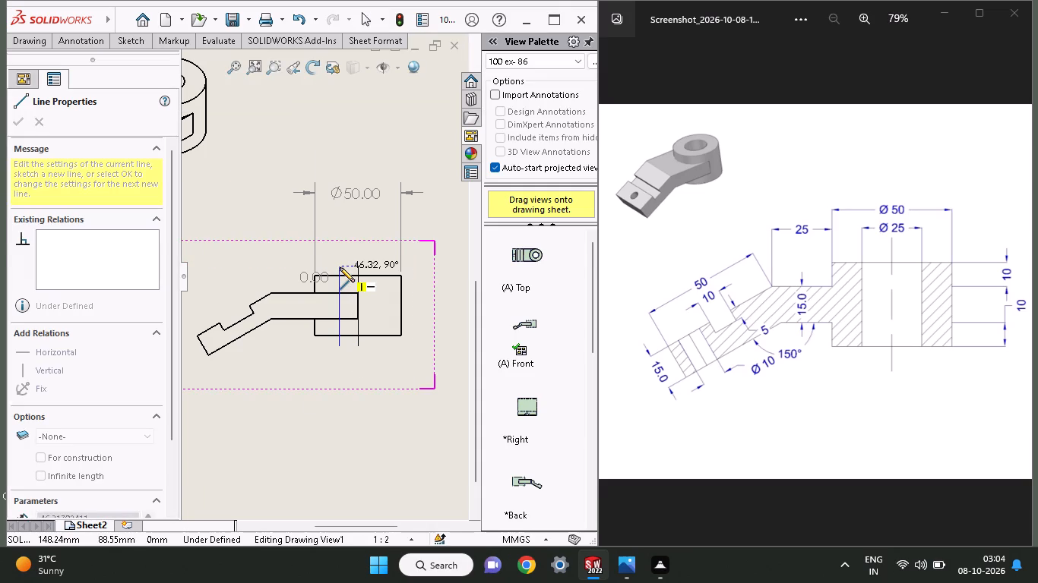
pyautogui.click(340, 267)
pyautogui.rightClick(337, 248)
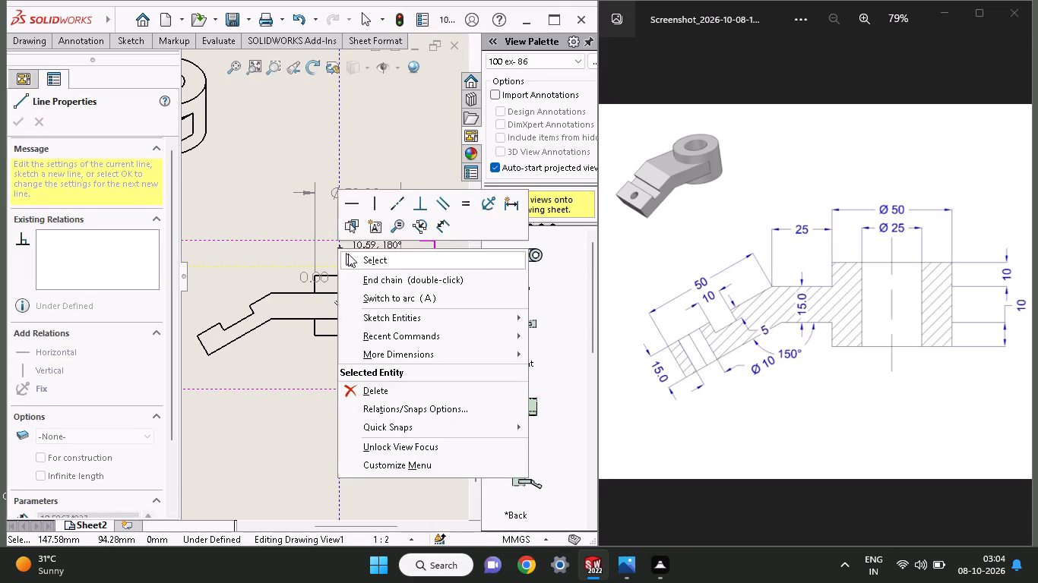
pyautogui.click(349, 254)
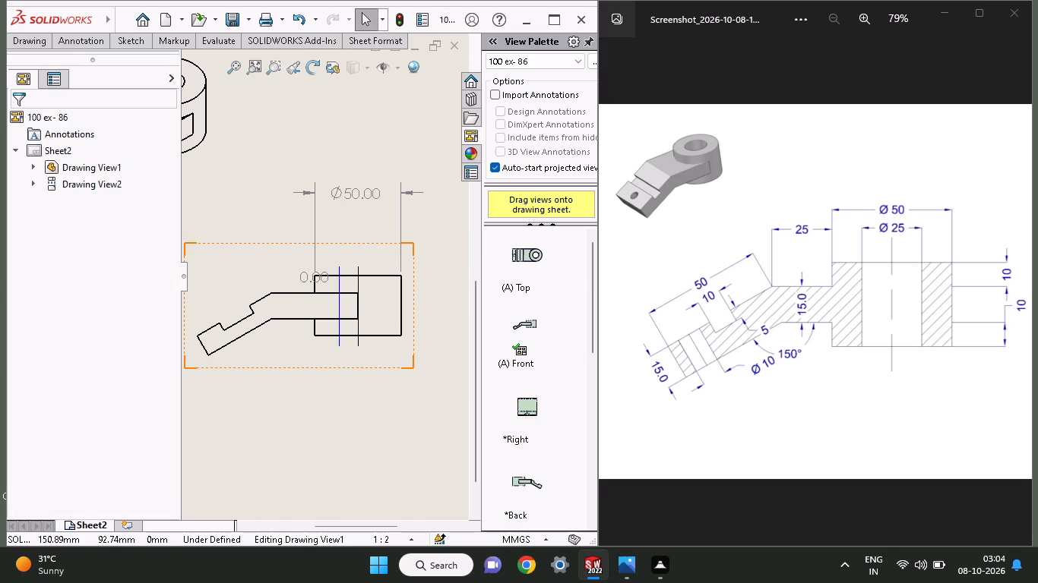
pyautogui.click(128, 36)
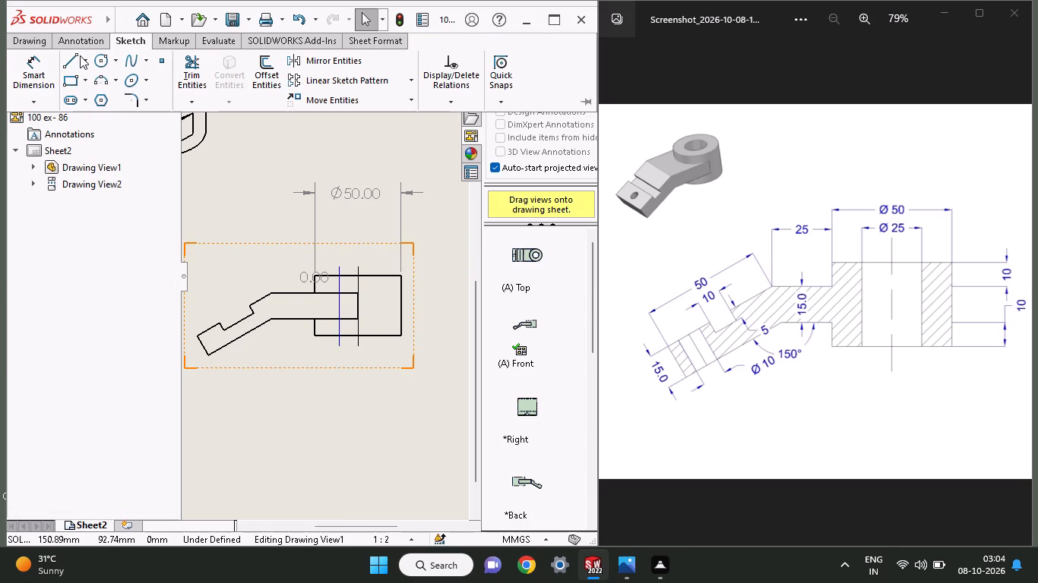
# Sketch a vertical line about 46 mm long across the boss, to the right of its centre line, extending past both horizontal edges.
pyautogui.click(70, 55)
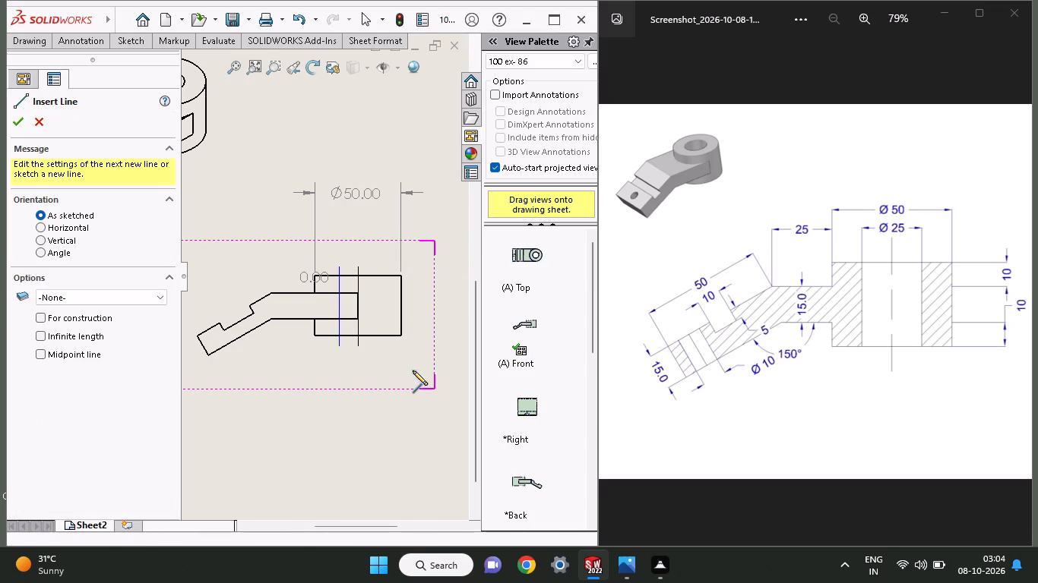
pyautogui.click(375, 348)
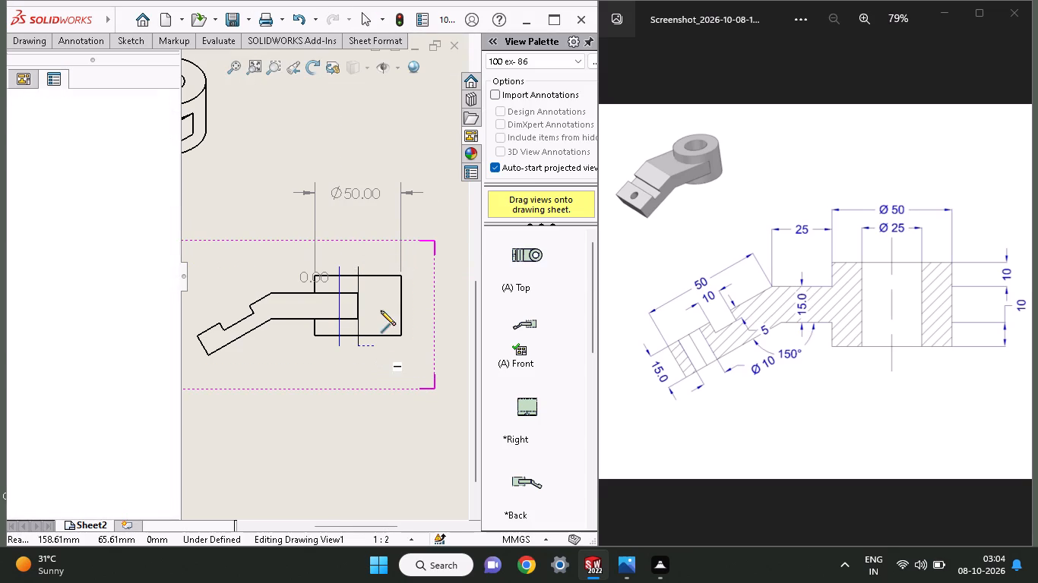
pyautogui.click(376, 266)
pyautogui.rightClick(376, 253)
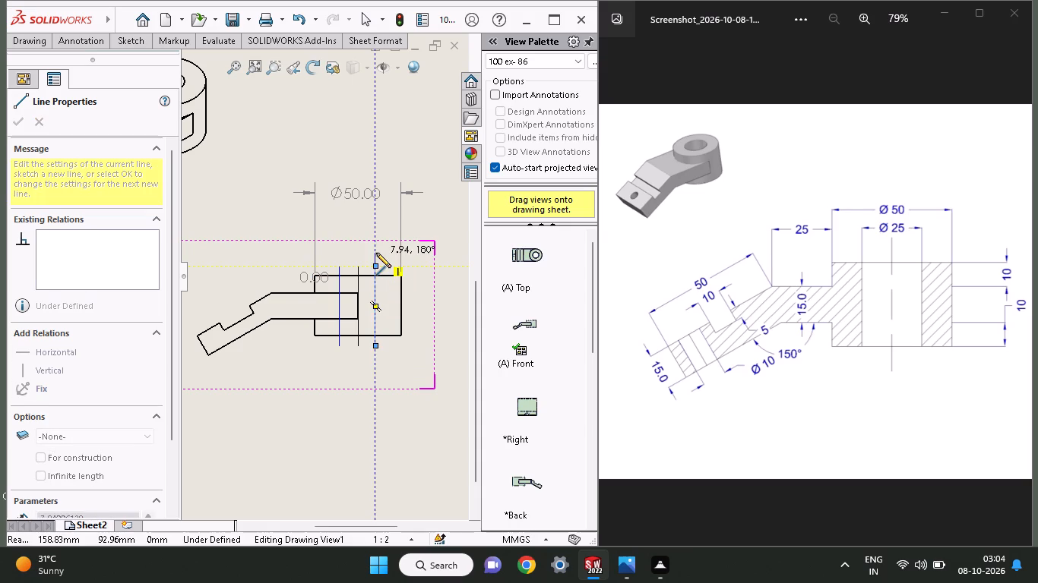
pyautogui.click(387, 264)
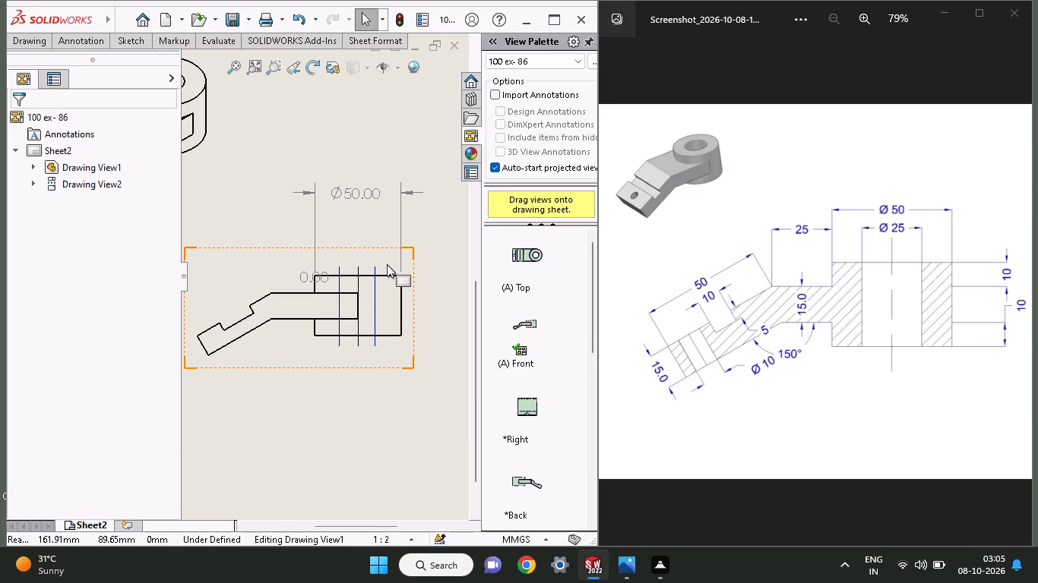
# Dimension the spacing between the boss's centre line and the vertical line to its right as 12.5 mm, placed above the boss.
pyautogui.click(128, 33)
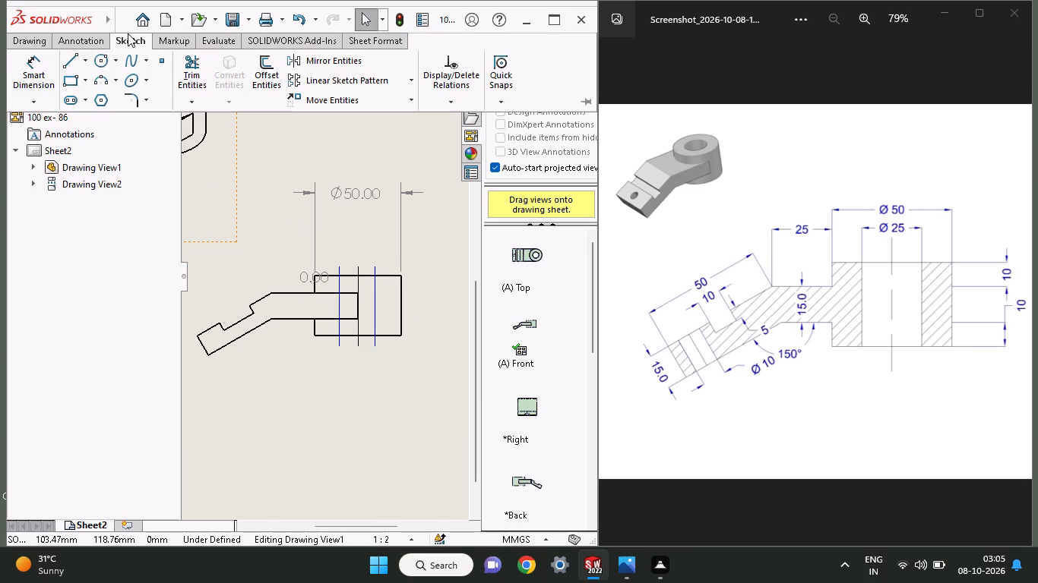
pyautogui.click(28, 76)
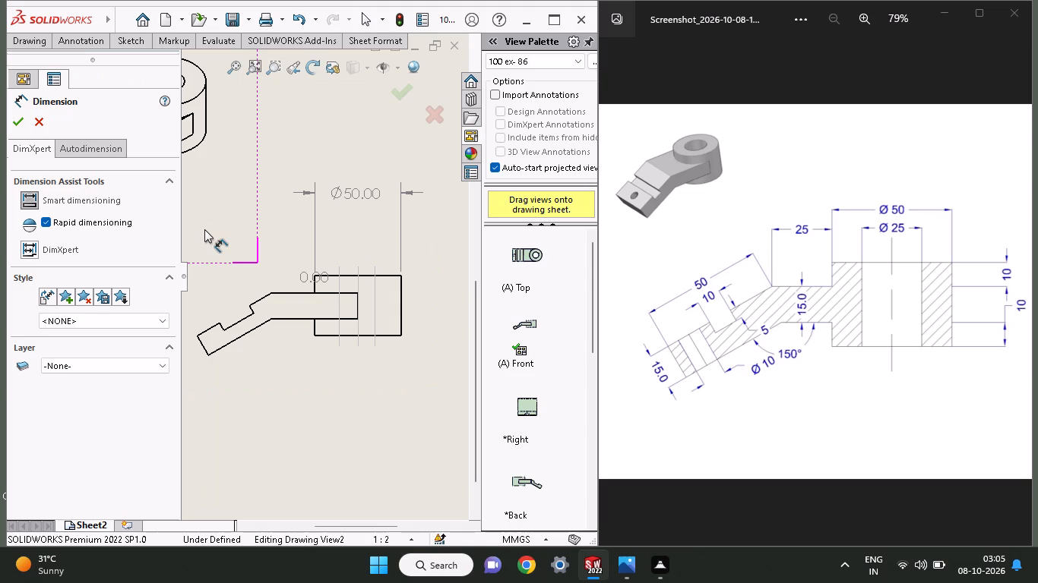
pyautogui.click(358, 348)
pyautogui.click(376, 348)
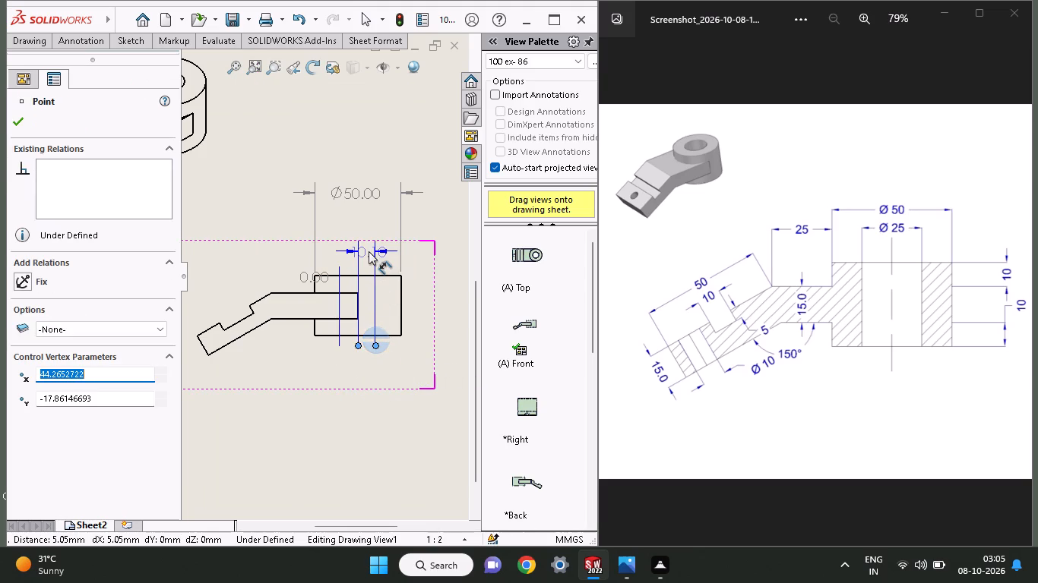
pyautogui.click(369, 251)
pyautogui.write('12.5')
pyautogui.press('Return')
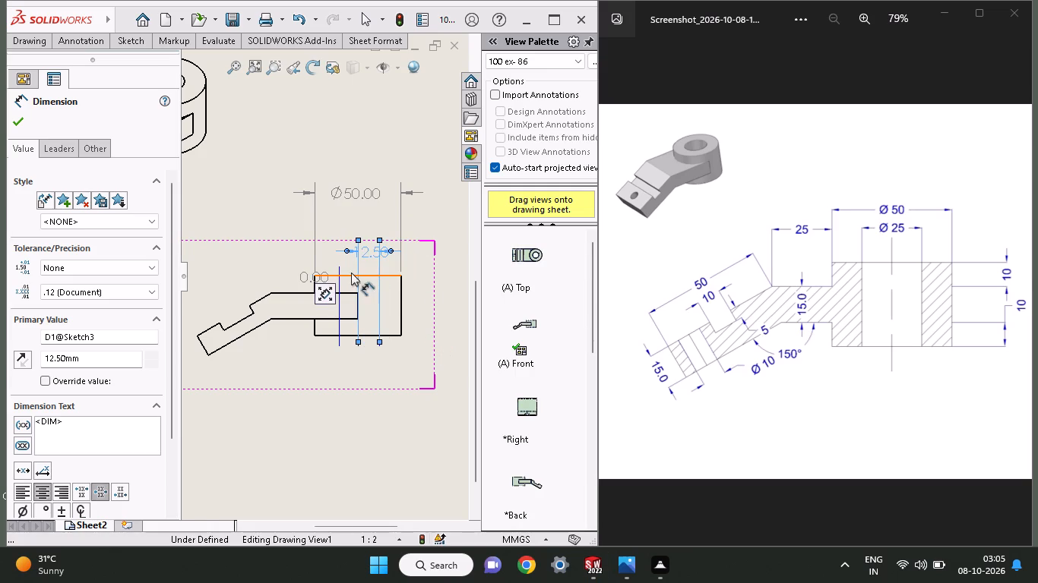
# Dimension the spacing between the boss's centre line and the vertical line to its left as 12.5 mm, above the other spacing dimension.
pyautogui.click(337, 268)
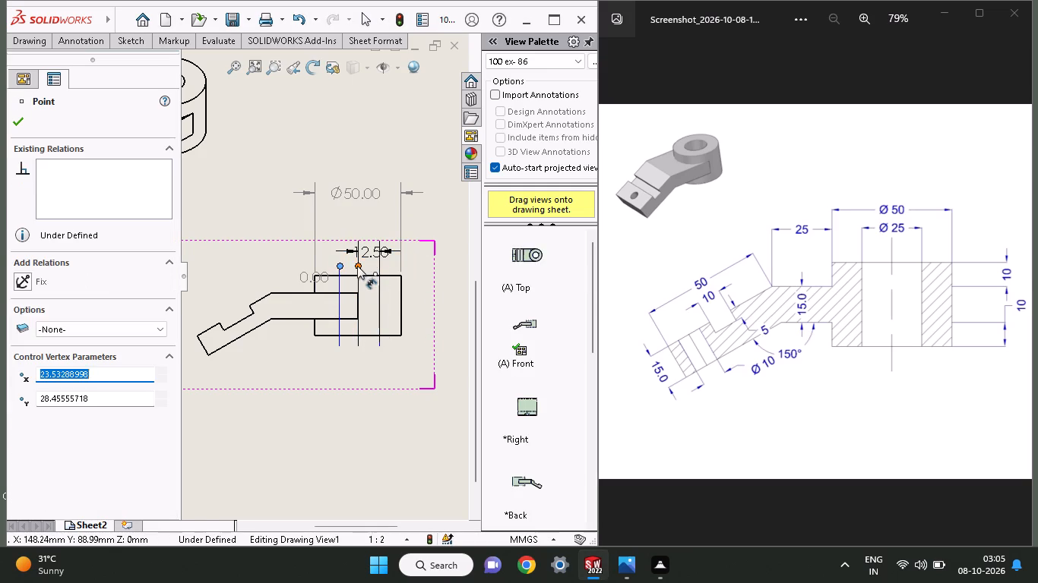
pyautogui.click(357, 266)
pyautogui.click(348, 230)
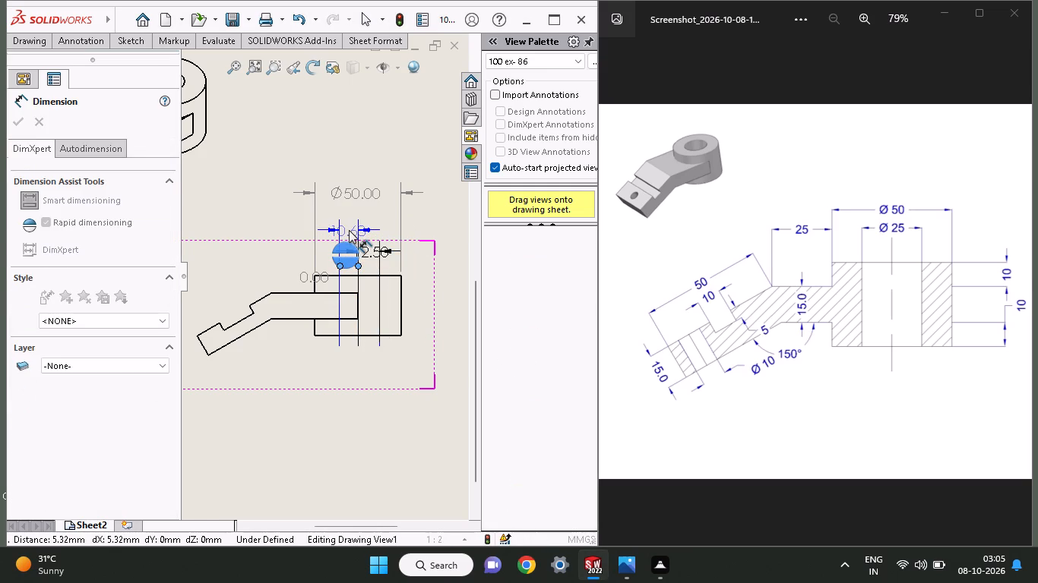
pyautogui.write('12.5')
pyautogui.press('Return')
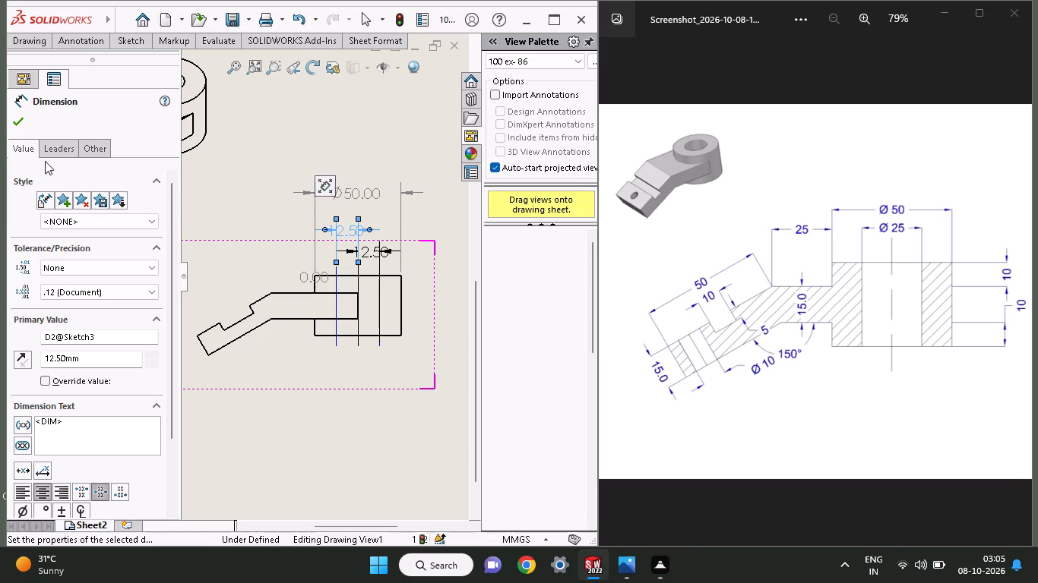
pyautogui.click(11, 117)
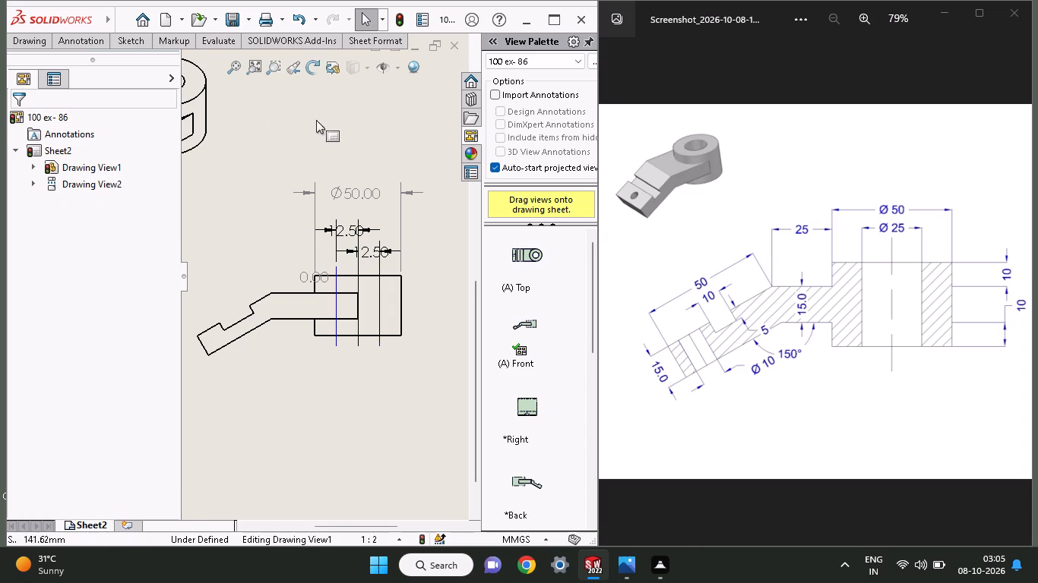
# Sketch a short horizontal line outward from the boss's right edge, a little below its upper corner.
pyautogui.click(125, 38)
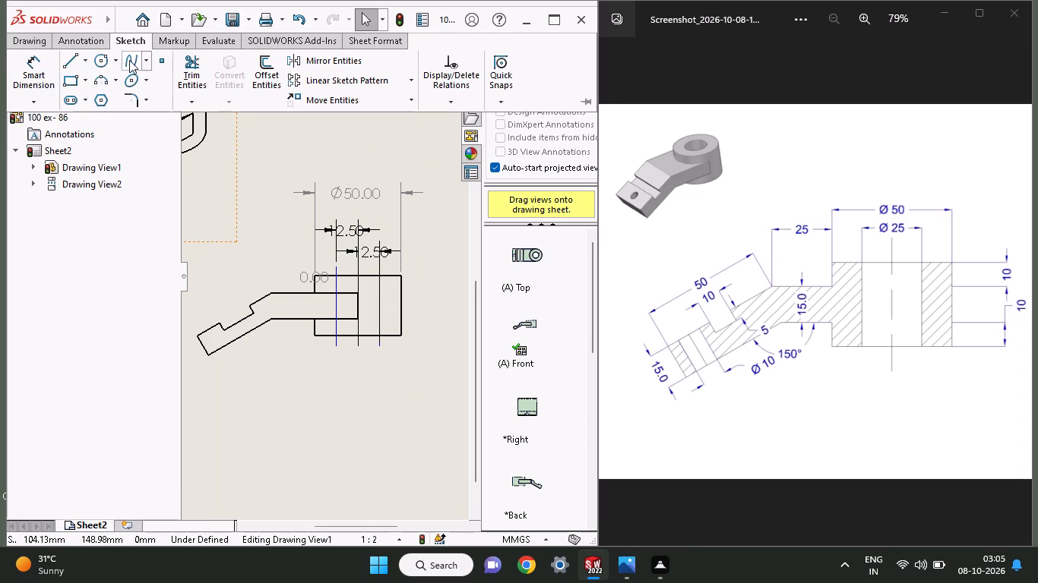
pyautogui.click(71, 60)
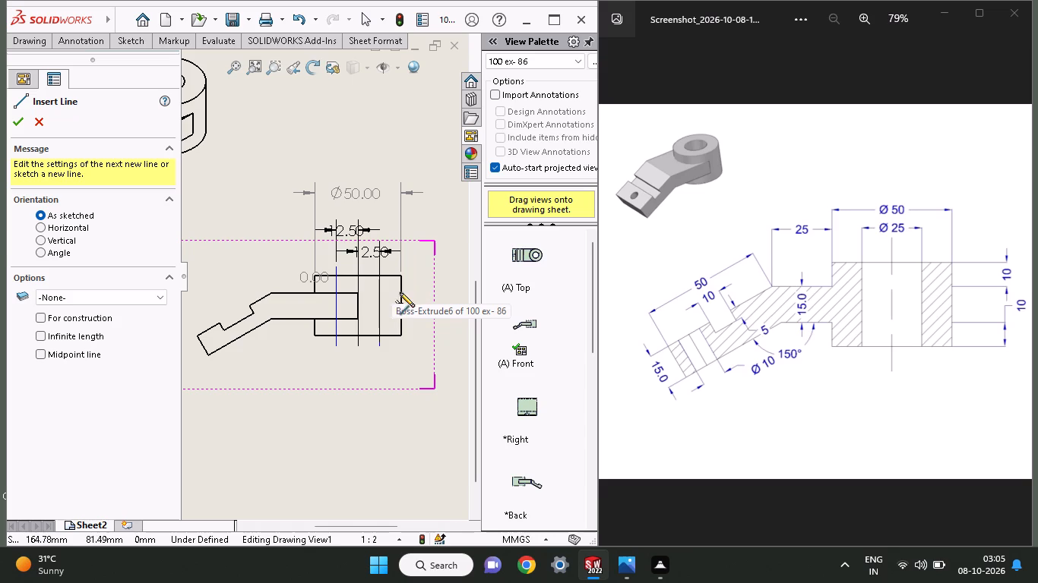
pyautogui.click(402, 287)
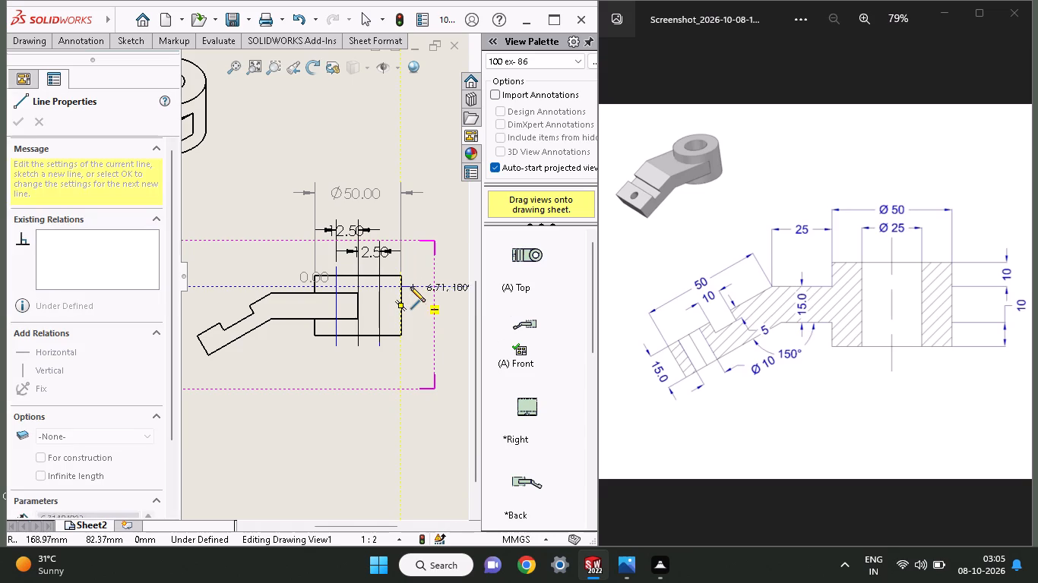
pyautogui.click(410, 287)
pyautogui.rightClick(413, 301)
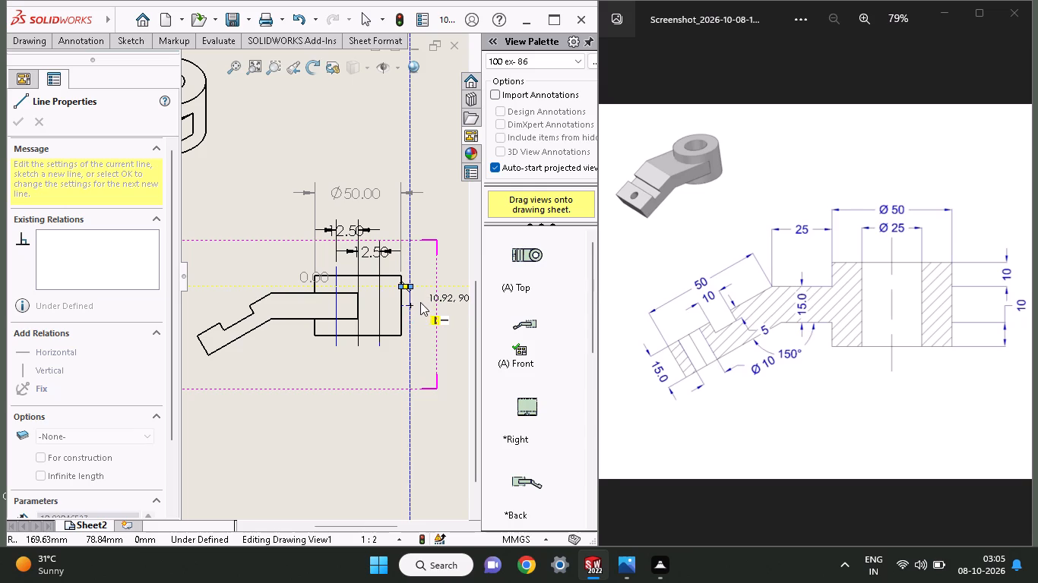
pyautogui.click(423, 307)
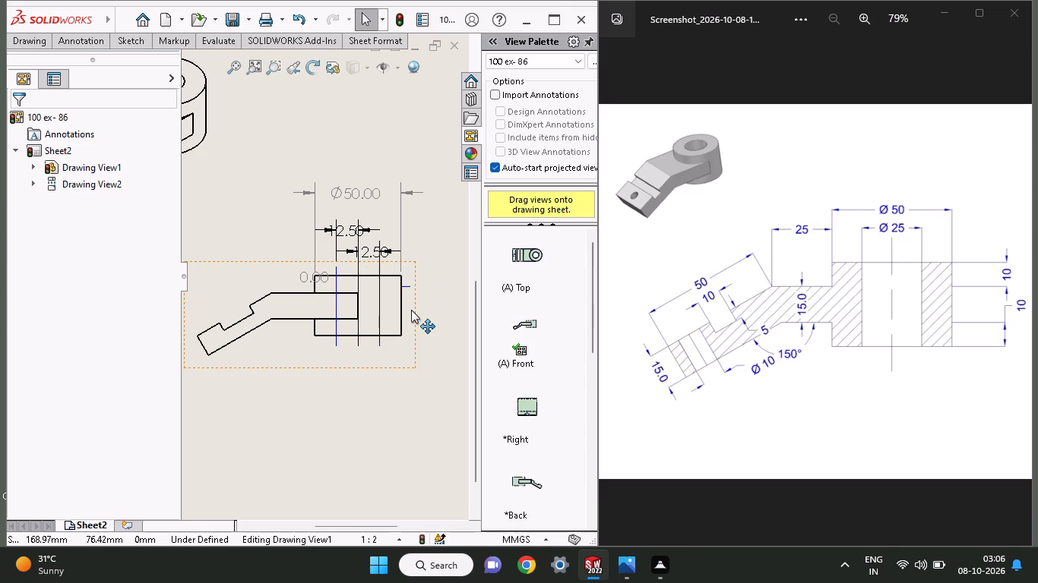
# Sketch a second horizontal line about 5 mm long outward from the boss's right edge, near its lower corner, ending level with the upper one.
pyautogui.click(128, 35)
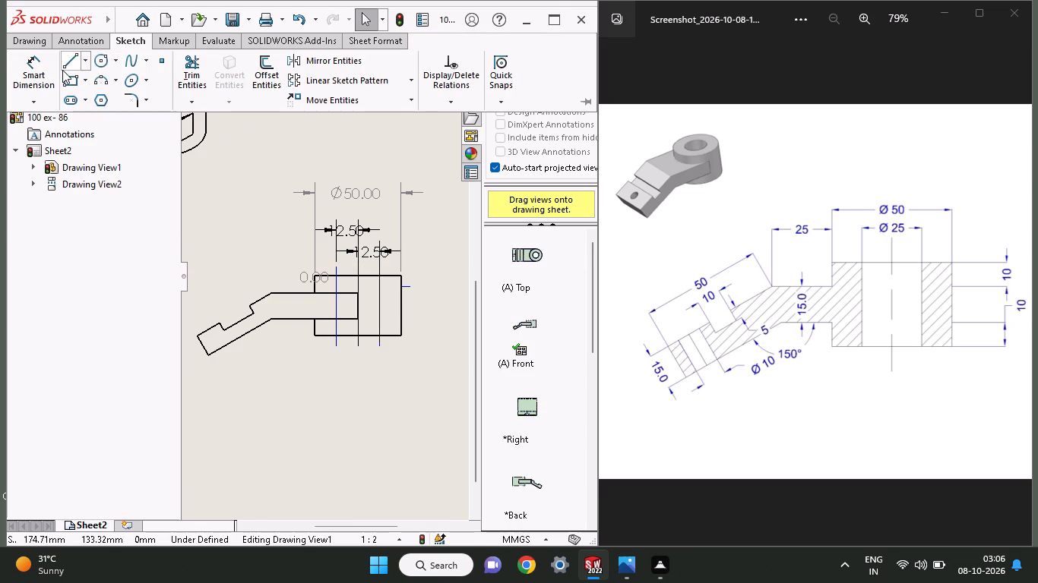
pyautogui.click(64, 63)
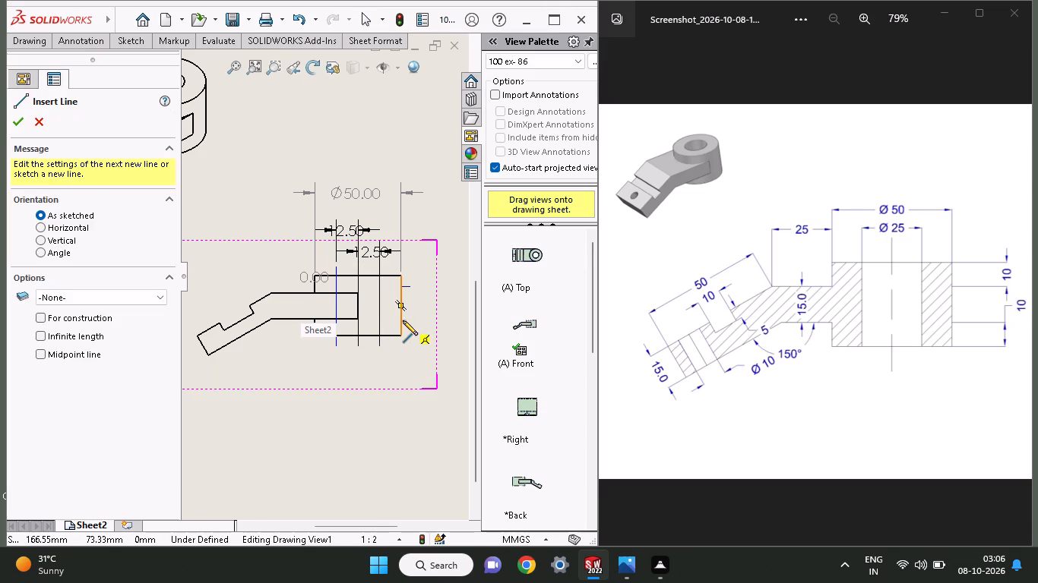
pyautogui.click(399, 320)
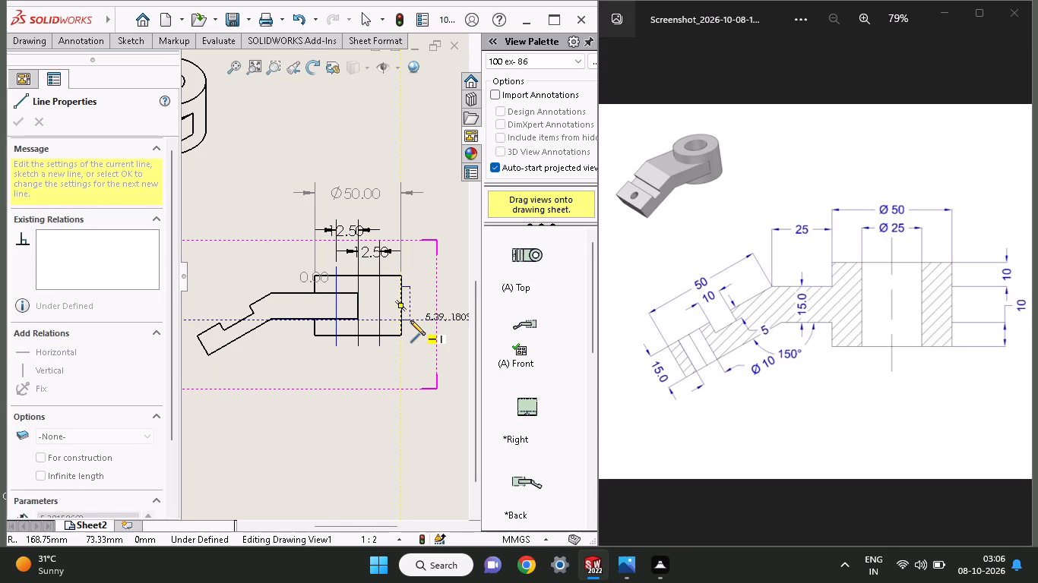
pyautogui.click(410, 320)
pyautogui.rightClick(425, 213)
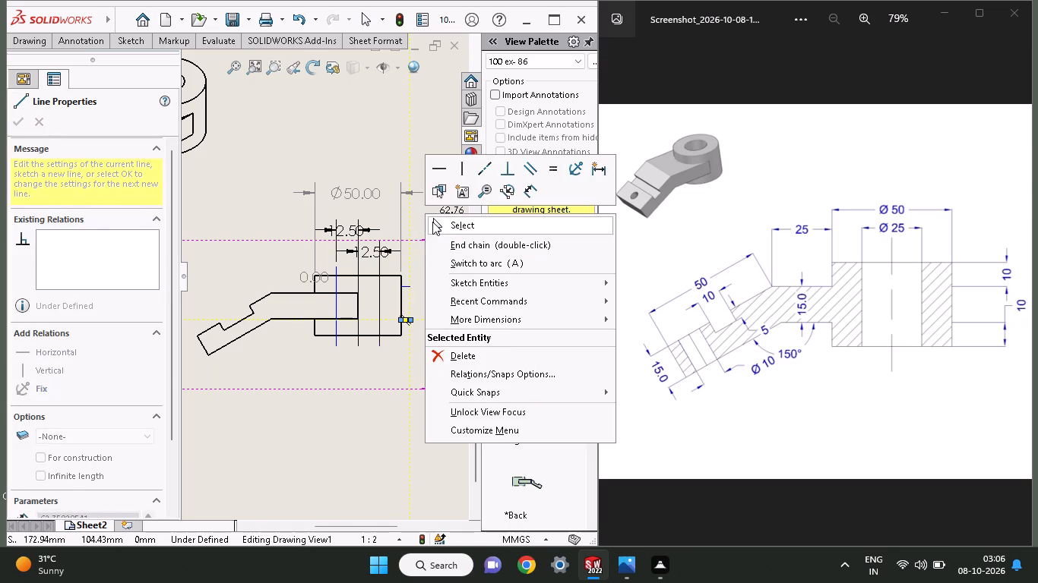
pyautogui.click(432, 222)
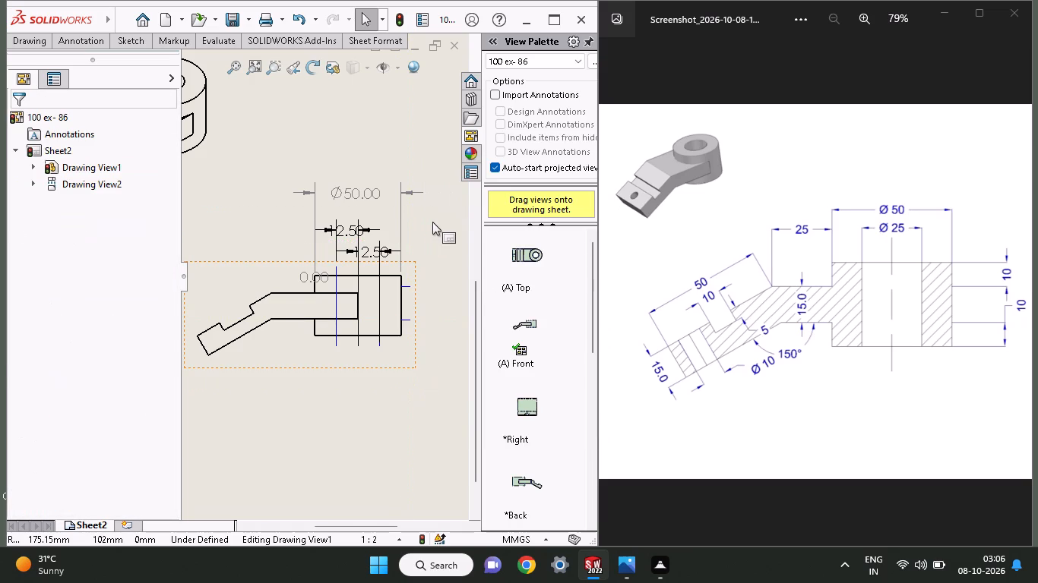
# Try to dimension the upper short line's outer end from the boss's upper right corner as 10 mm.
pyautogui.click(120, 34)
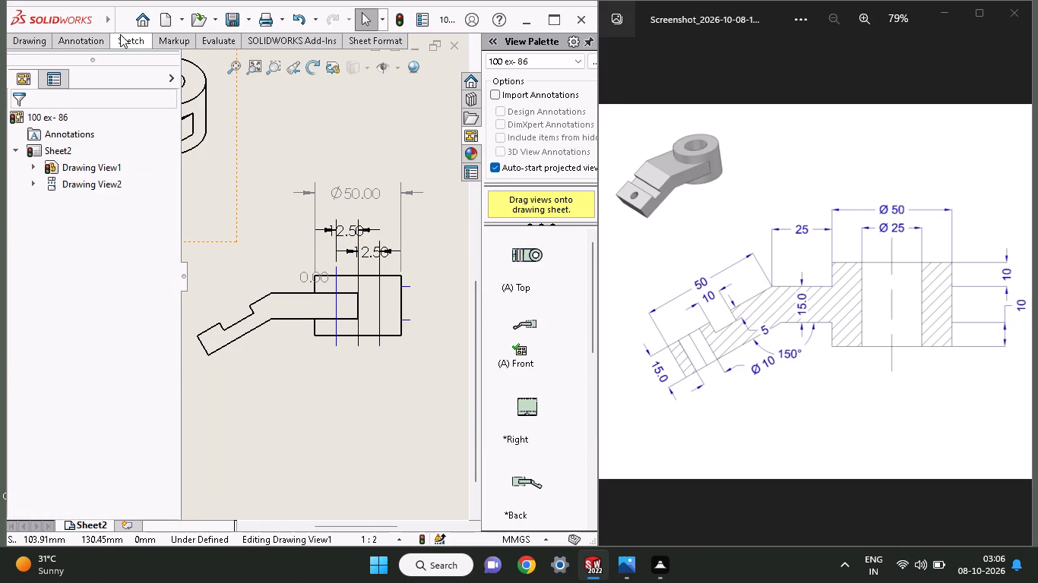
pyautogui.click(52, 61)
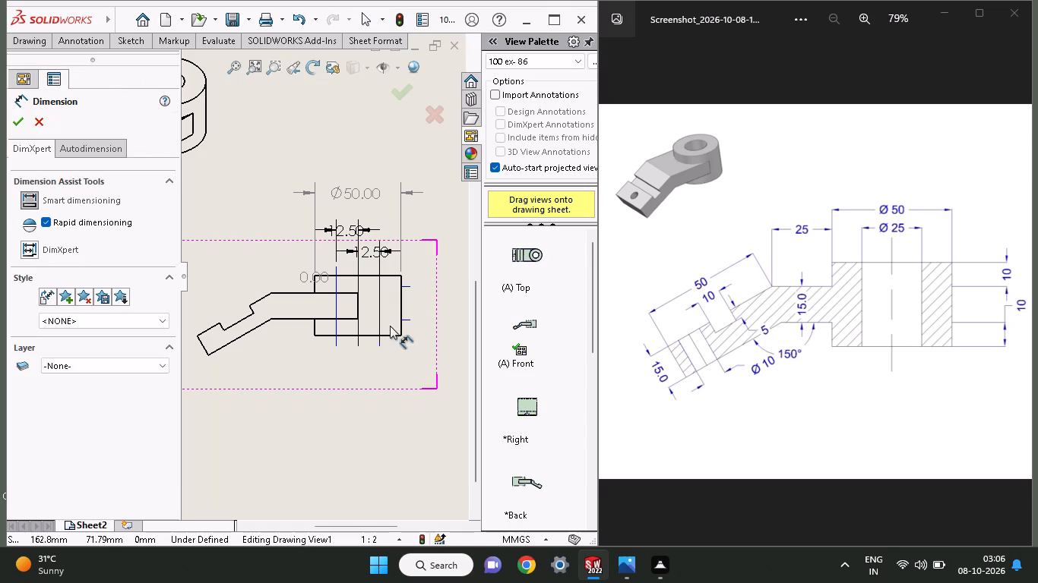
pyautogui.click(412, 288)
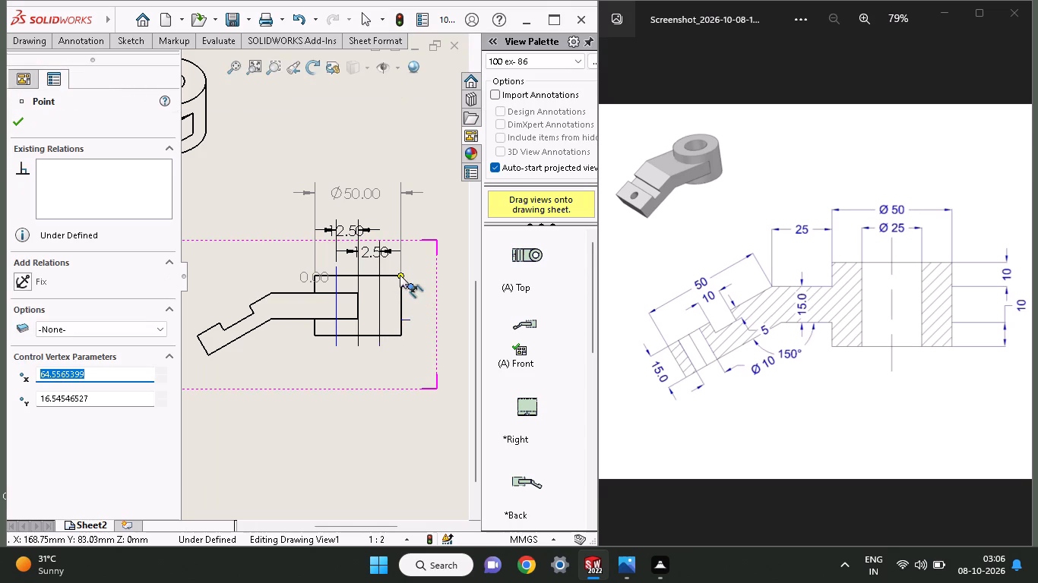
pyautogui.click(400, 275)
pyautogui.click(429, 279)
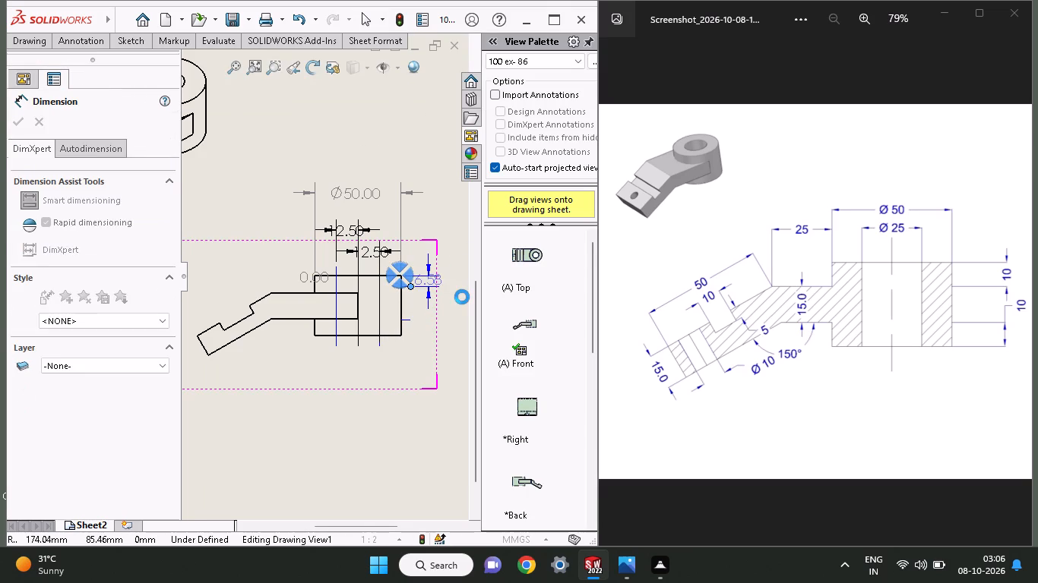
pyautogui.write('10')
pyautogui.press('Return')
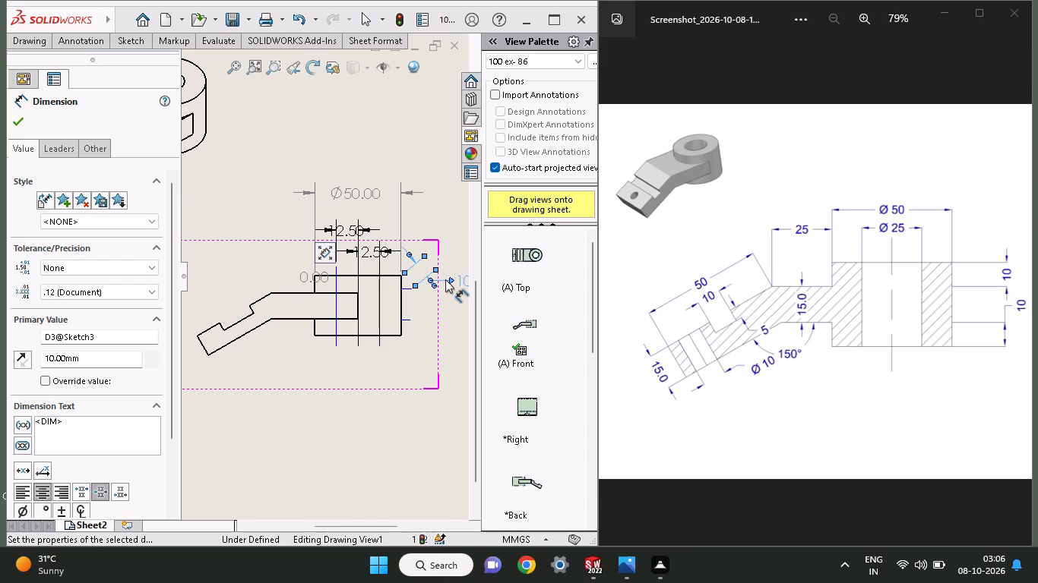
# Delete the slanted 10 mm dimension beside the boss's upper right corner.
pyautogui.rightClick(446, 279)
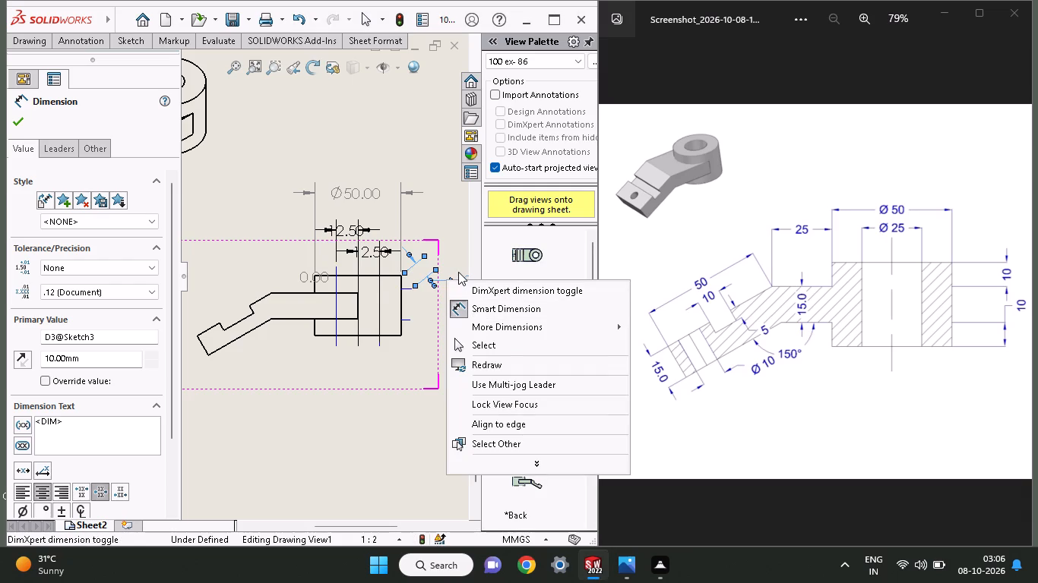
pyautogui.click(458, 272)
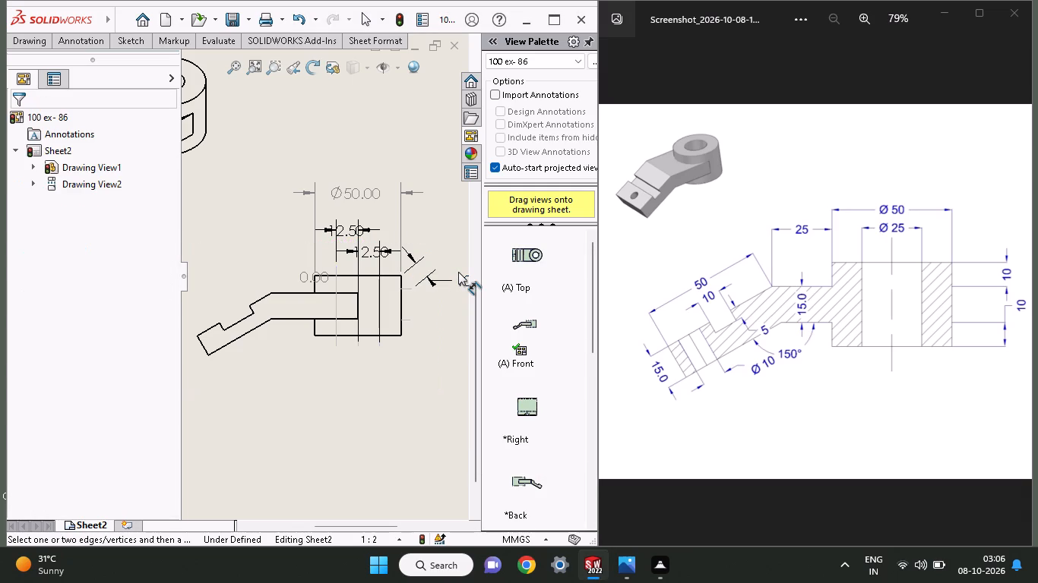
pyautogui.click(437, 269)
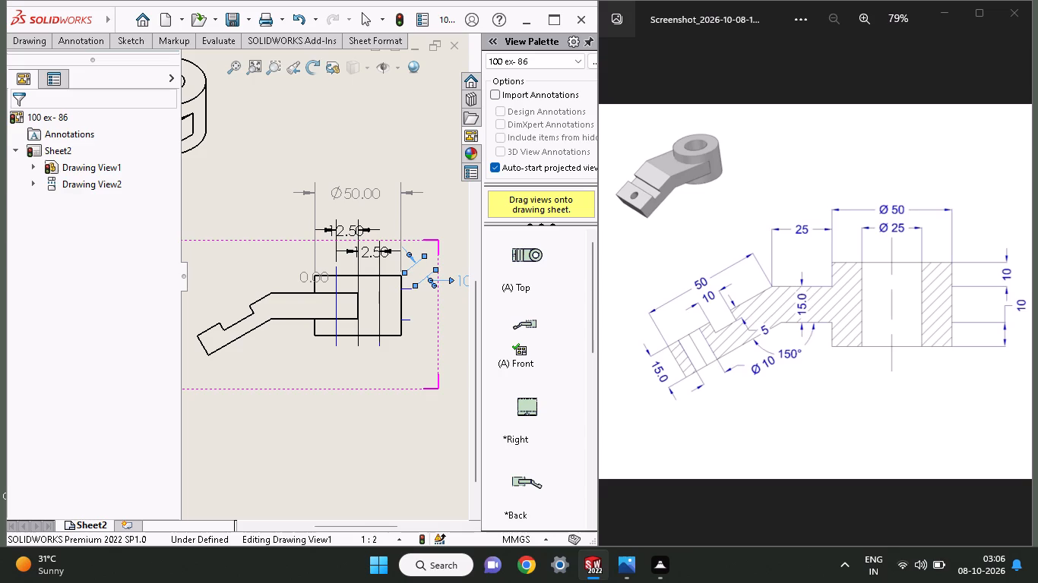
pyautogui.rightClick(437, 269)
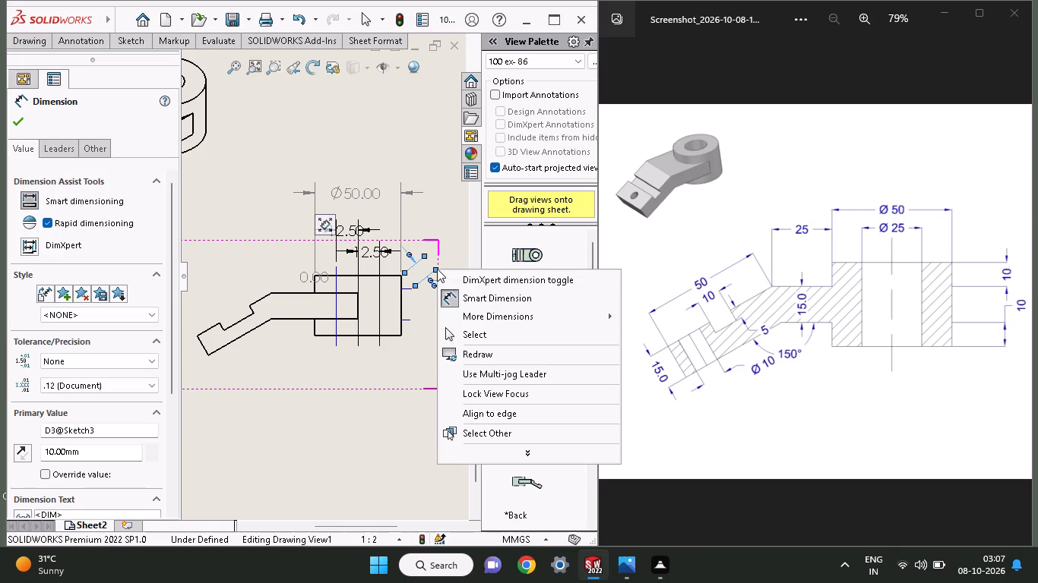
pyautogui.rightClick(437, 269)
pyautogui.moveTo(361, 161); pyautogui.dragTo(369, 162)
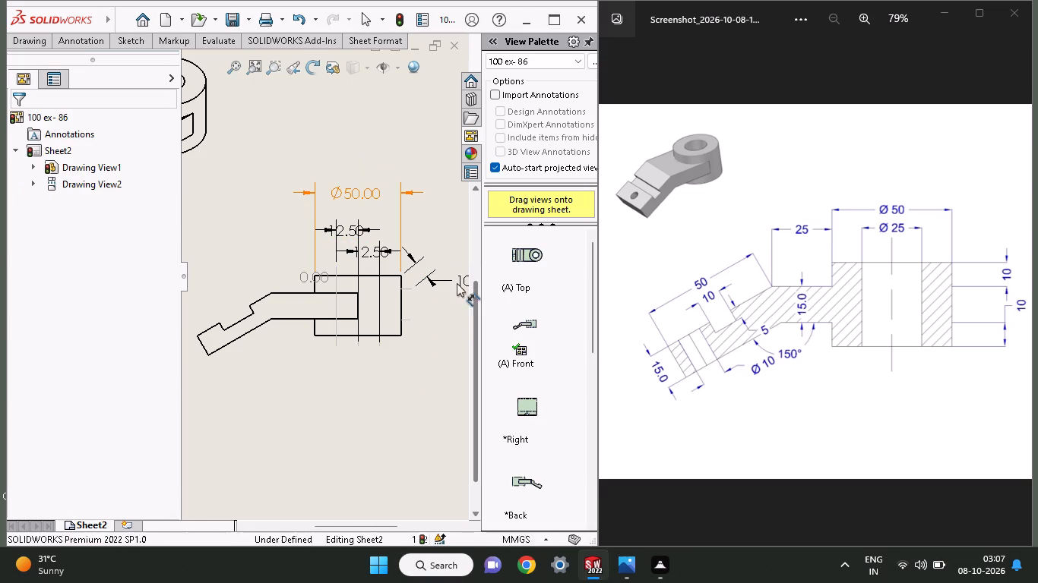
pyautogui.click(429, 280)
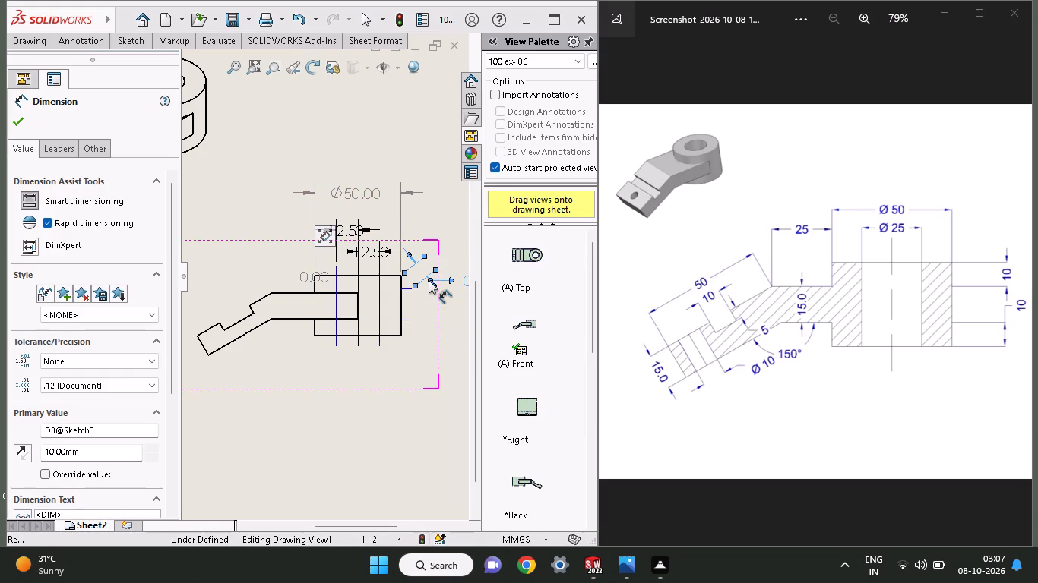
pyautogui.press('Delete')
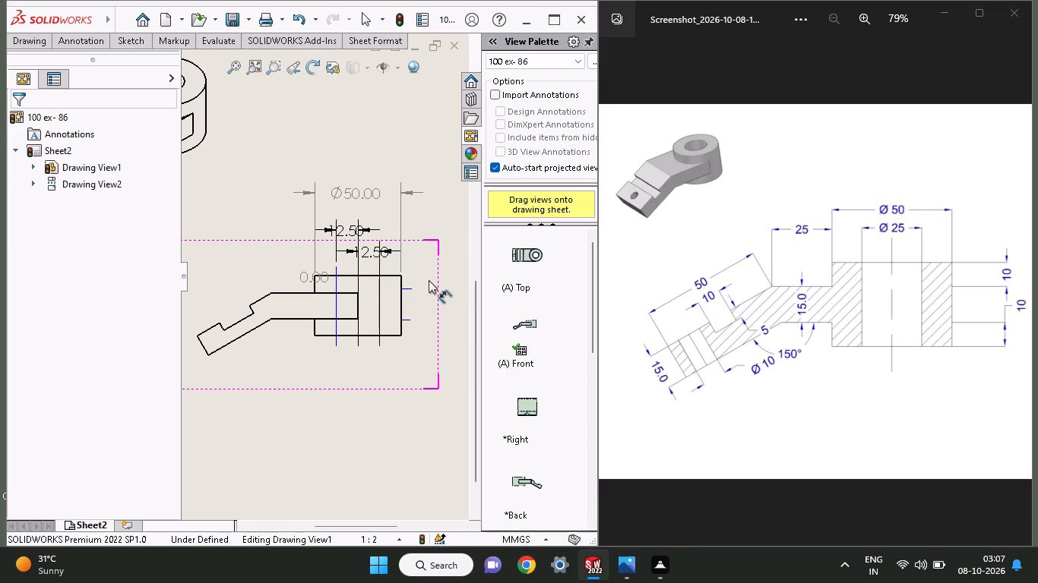
# Dimension the upper short line's outer end from the boss's upper right corner again as 10 mm, placed farther from the boss.
pyautogui.click(414, 291)
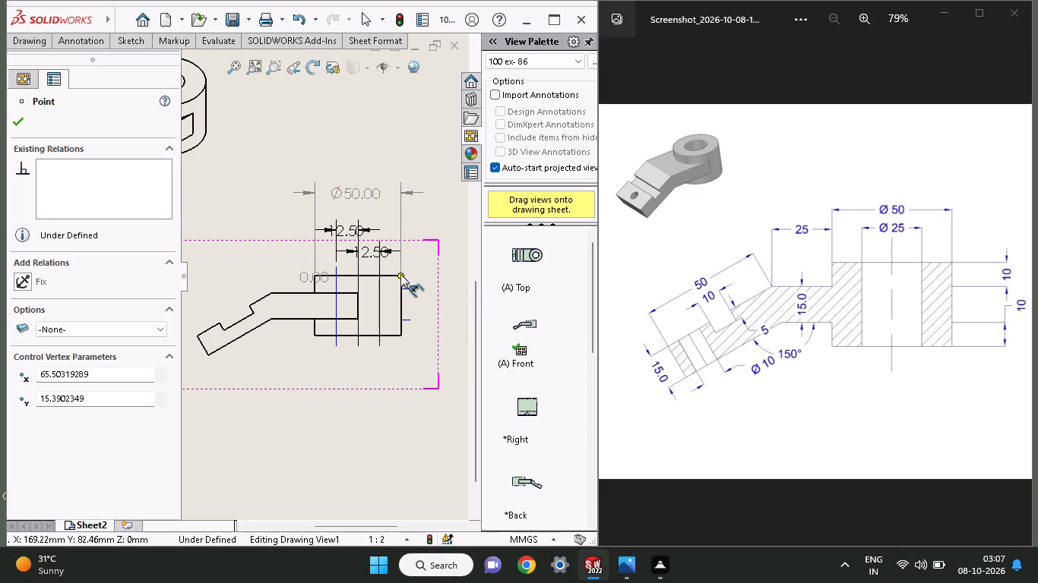
pyautogui.click(400, 274)
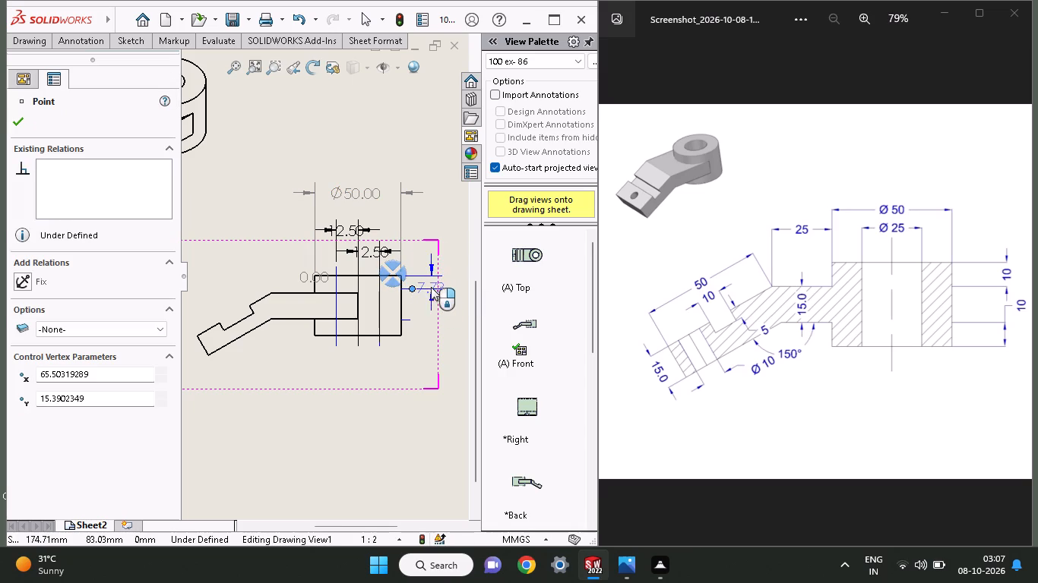
pyautogui.click(451, 285)
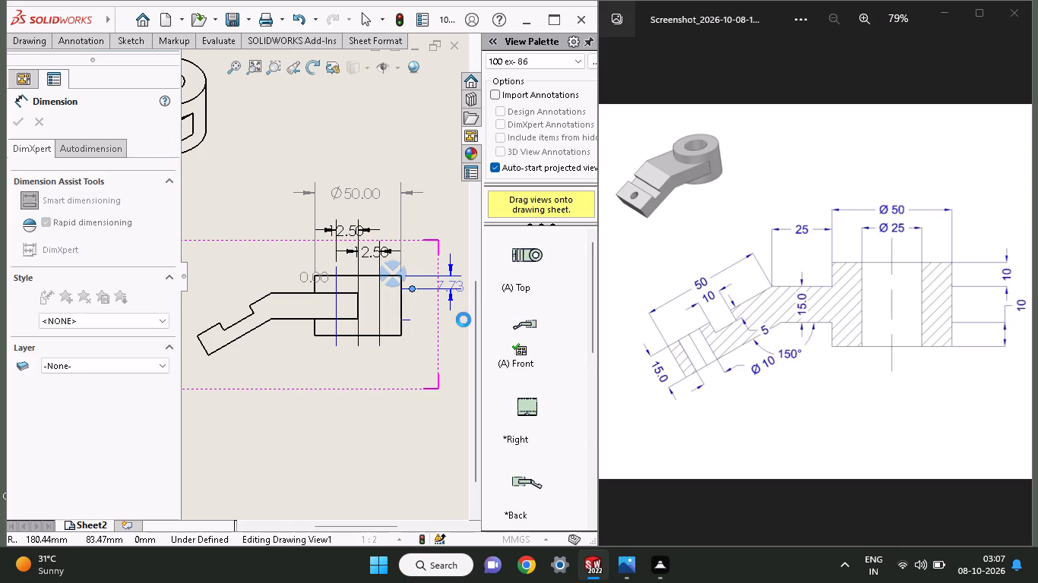
pyautogui.write('10')
pyautogui.press('Return')
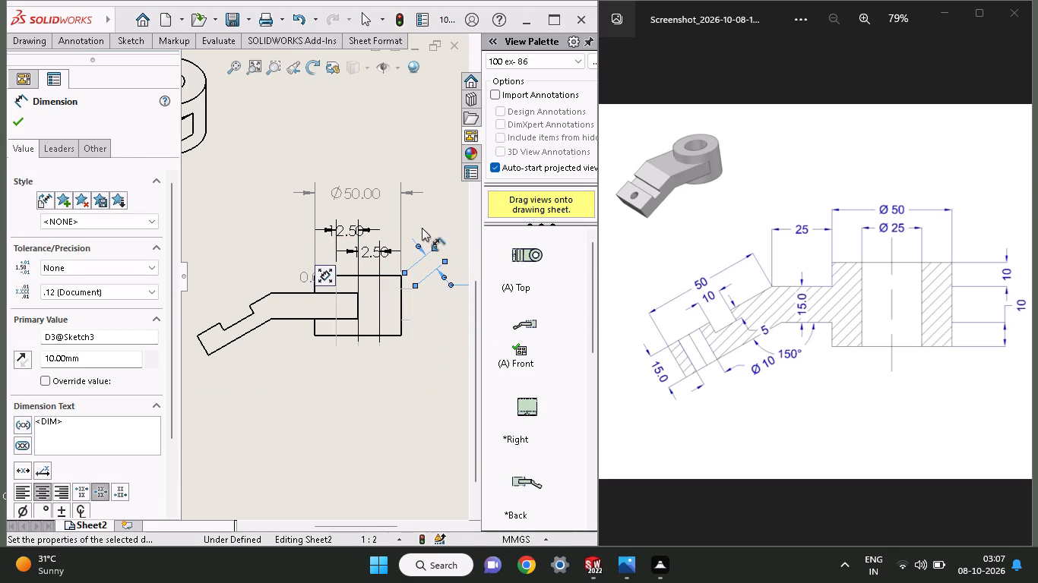
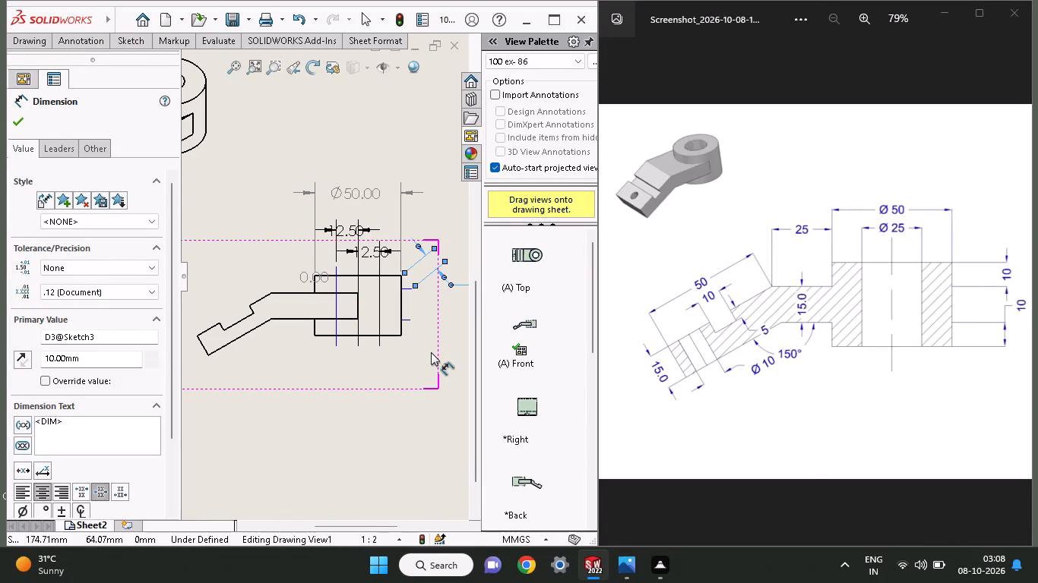
# Undo the slanted 10 mm dimension between the upper short line and the boss's upper right corner.
pyautogui.hotkey('ctrl', 'z')
pyautogui.hotkey('ctrl', 'z')
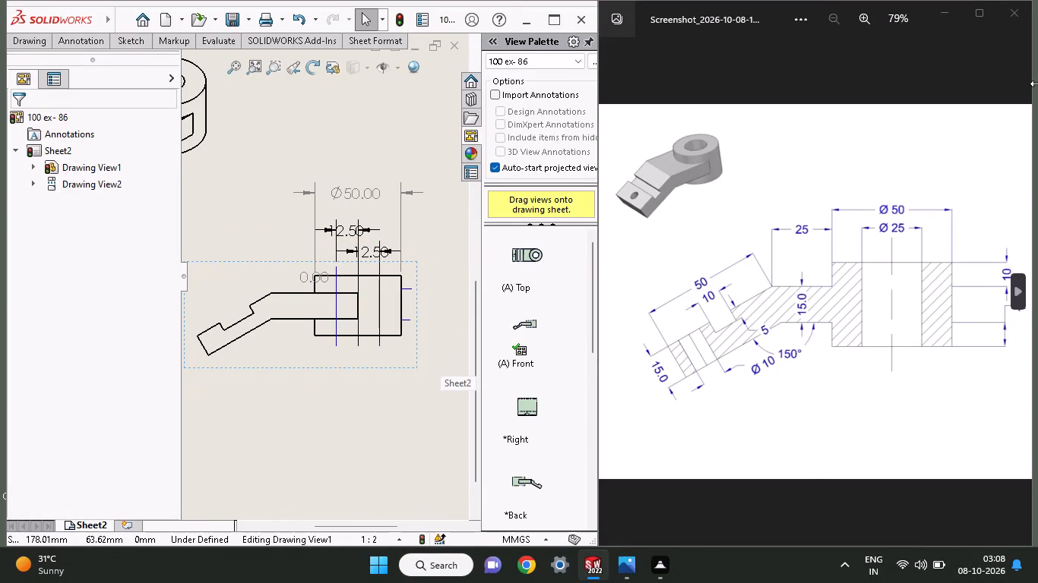
# Dimension the upper short line's outer end vertically from the boss's upper right corner as 10 mm, placed outside the boss.
pyautogui.click(129, 45)
pyautogui.click(17, 67)
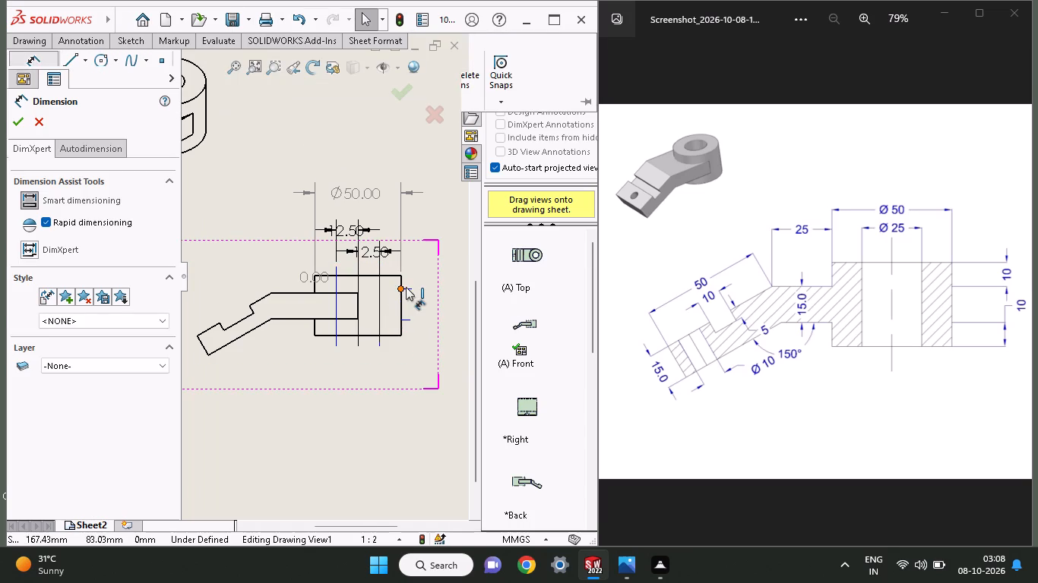
pyautogui.click(410, 287)
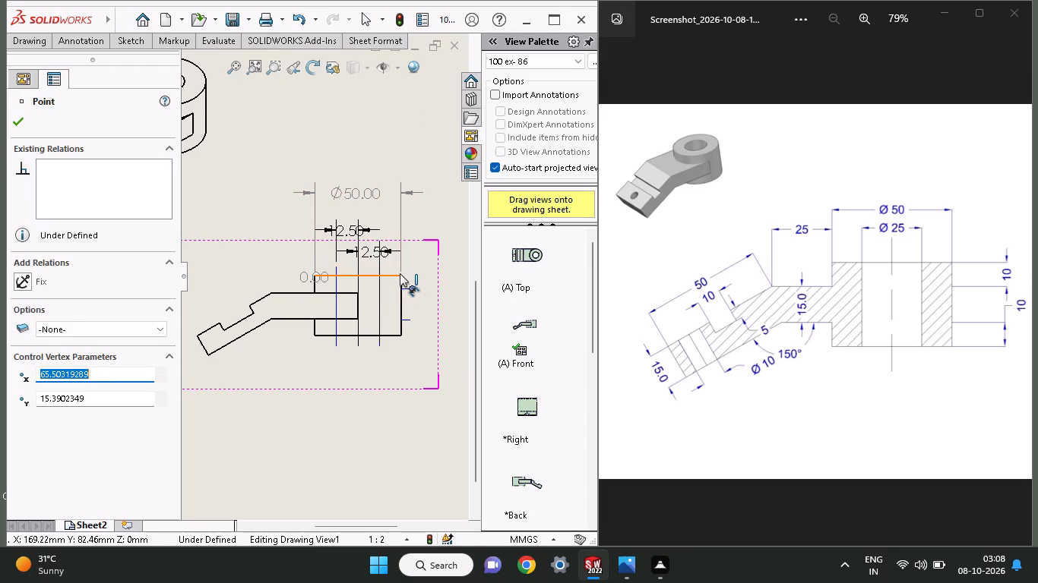
pyautogui.click(400, 273)
pyautogui.click(442, 285)
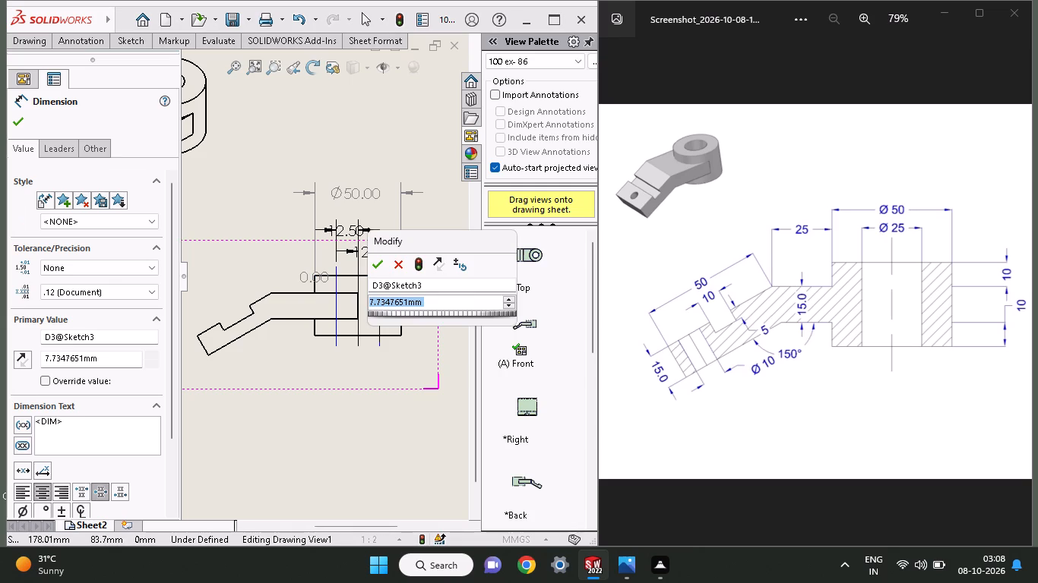
pyautogui.write('10')
pyautogui.press('Return')
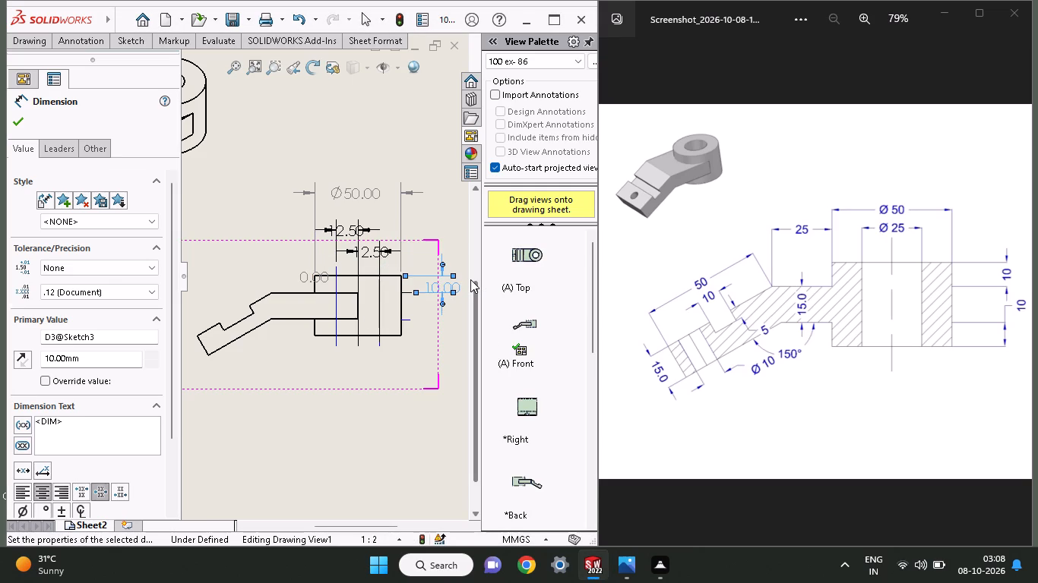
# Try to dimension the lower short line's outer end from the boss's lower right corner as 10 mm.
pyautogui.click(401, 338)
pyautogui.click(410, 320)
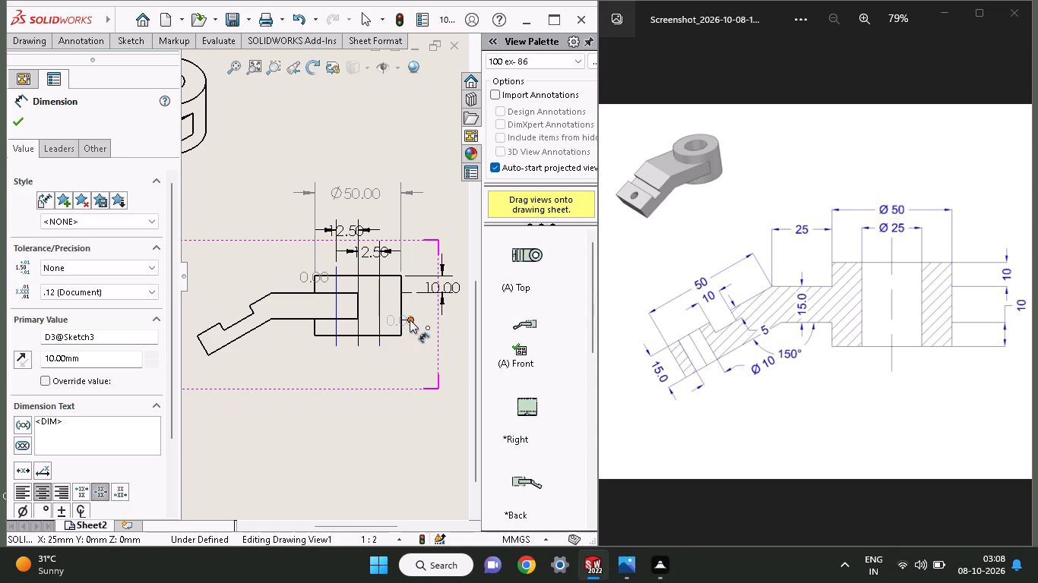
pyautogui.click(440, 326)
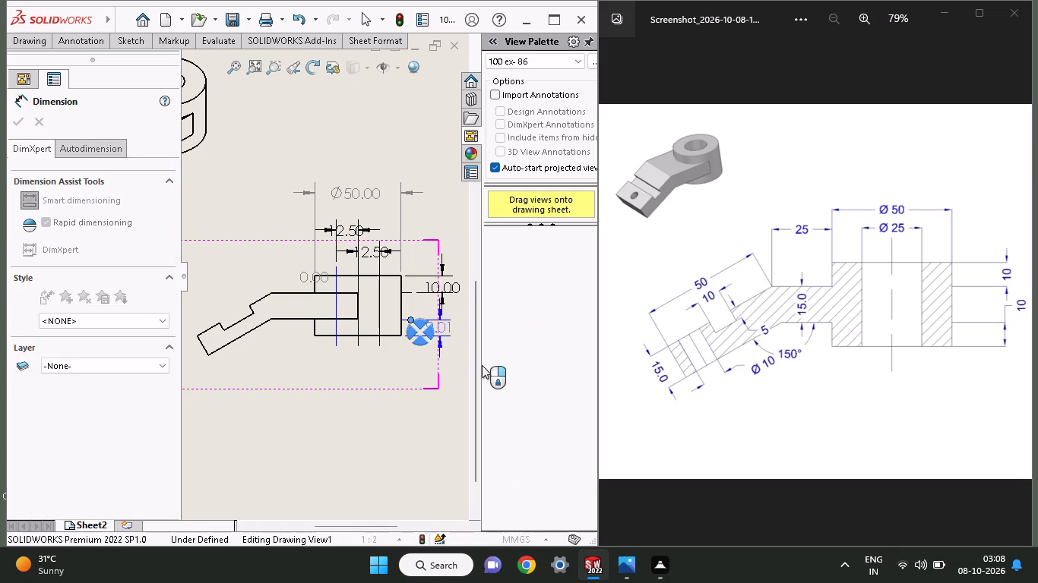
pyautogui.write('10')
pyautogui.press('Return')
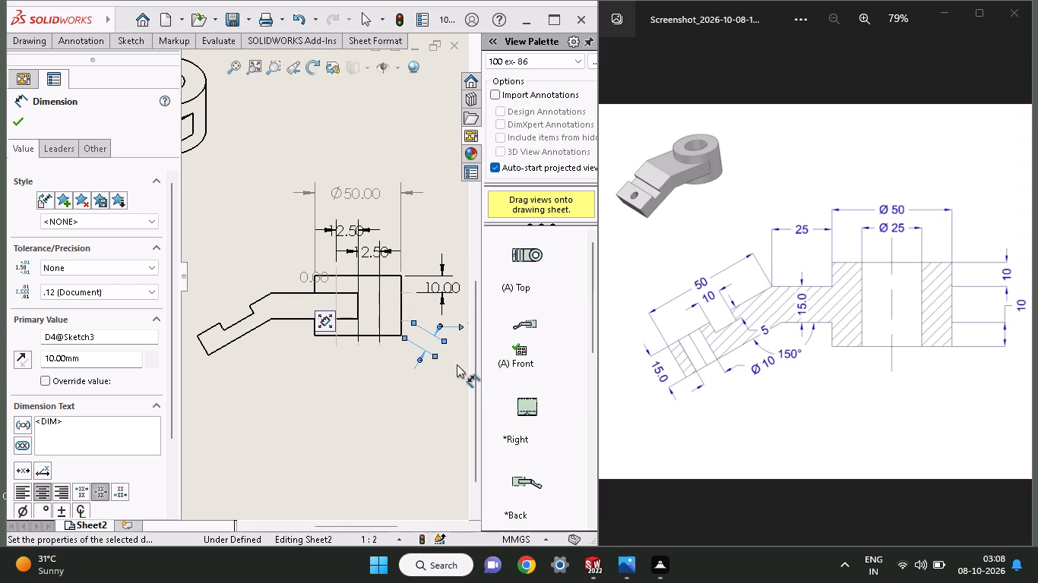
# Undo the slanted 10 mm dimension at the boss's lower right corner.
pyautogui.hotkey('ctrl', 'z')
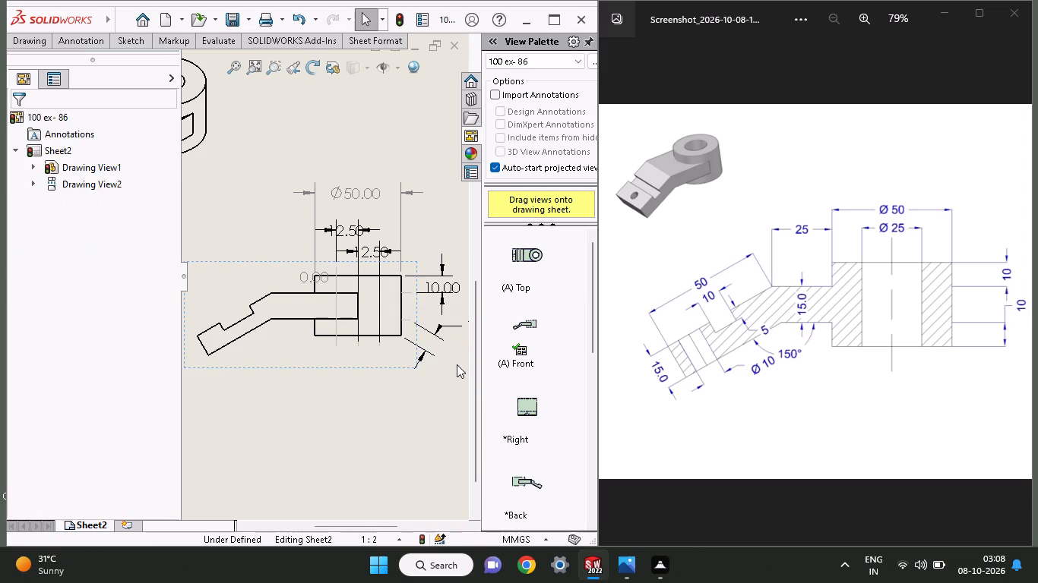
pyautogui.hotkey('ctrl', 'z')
# Dimension the lower short line's outer end vertically from the boss's lower right corner as 10 mm, below the upper 10 mm dimension.
pyautogui.click(79, 46)
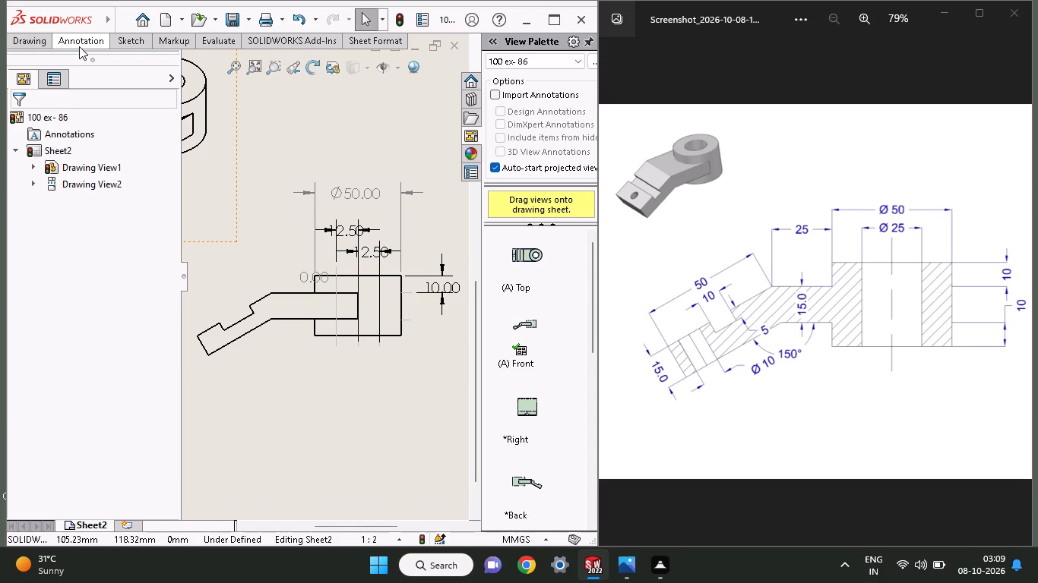
pyautogui.click(125, 42)
pyautogui.click(32, 67)
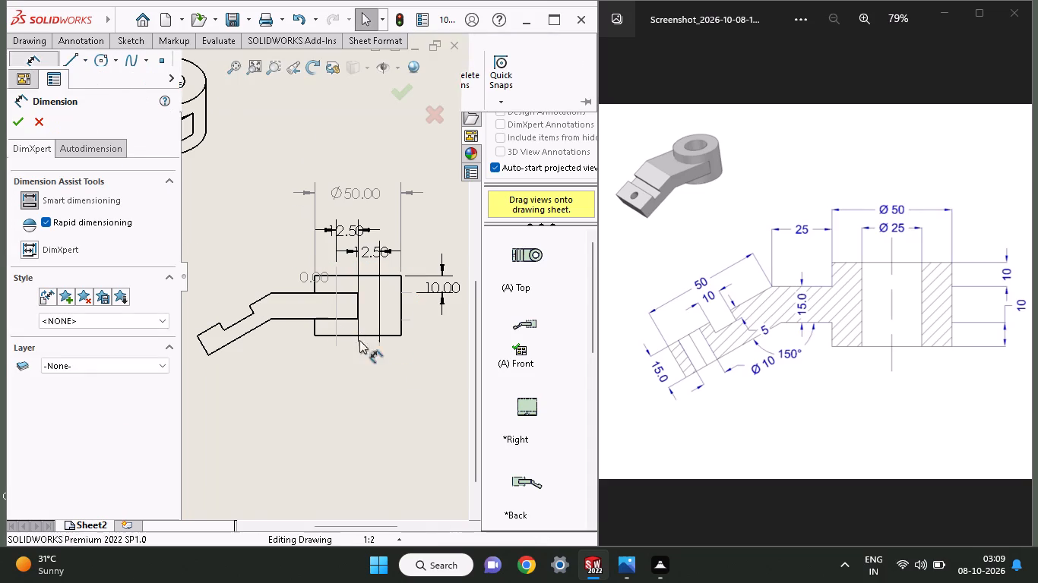
pyautogui.click(401, 335)
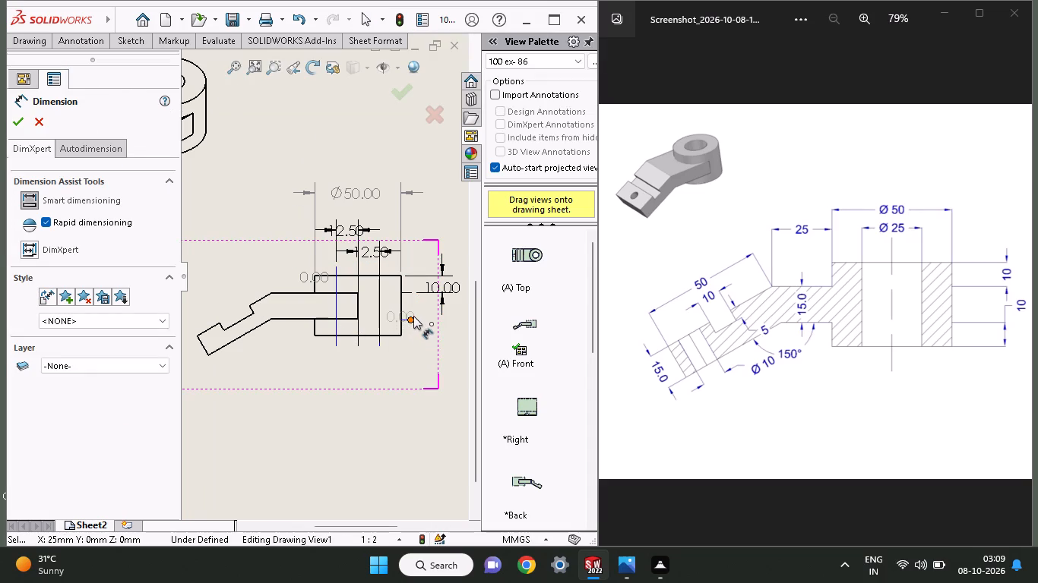
pyautogui.click(409, 319)
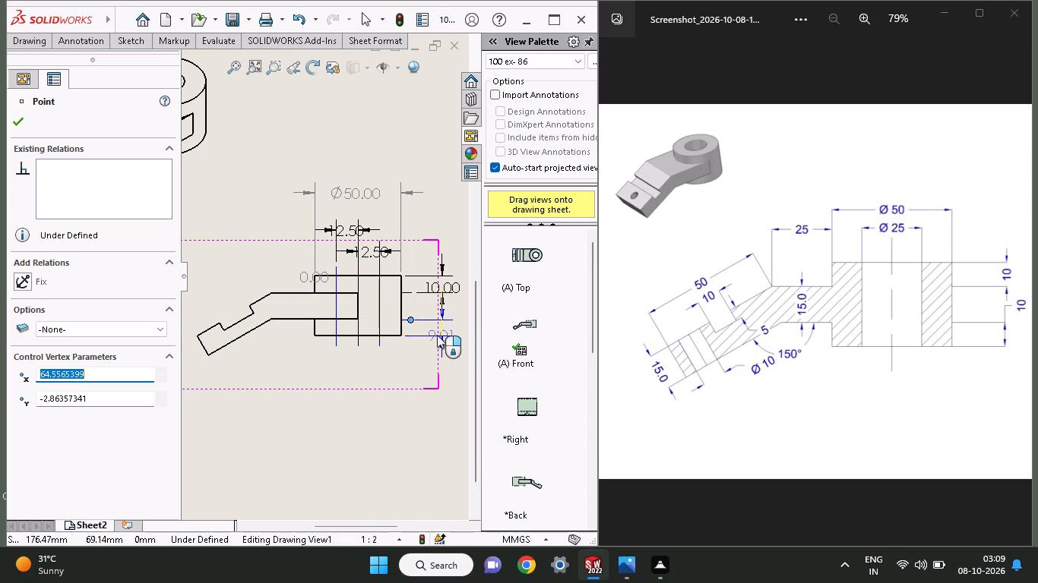
pyautogui.click(443, 335)
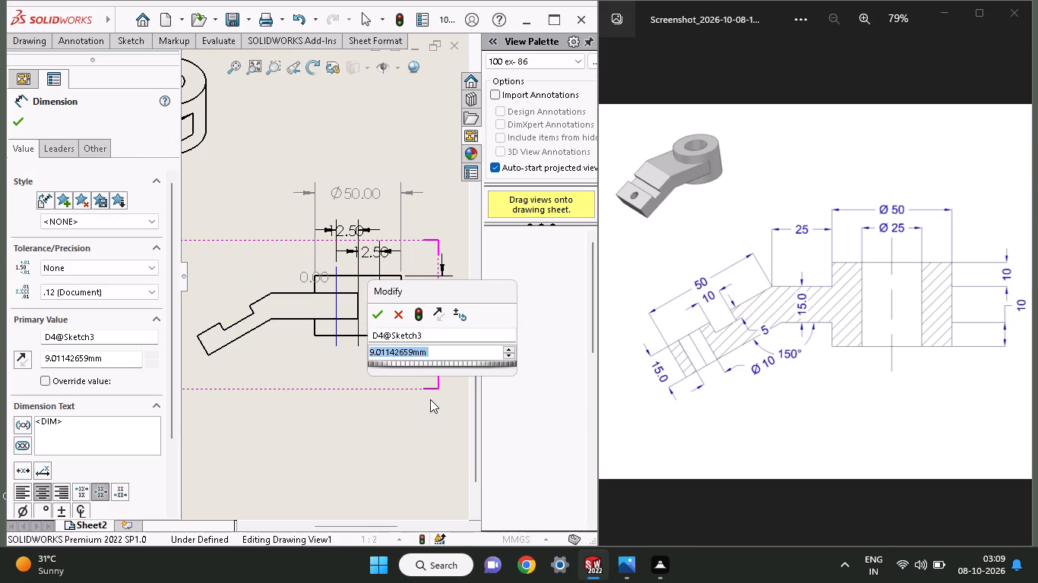
pyautogui.write('10')
pyautogui.press('Return')
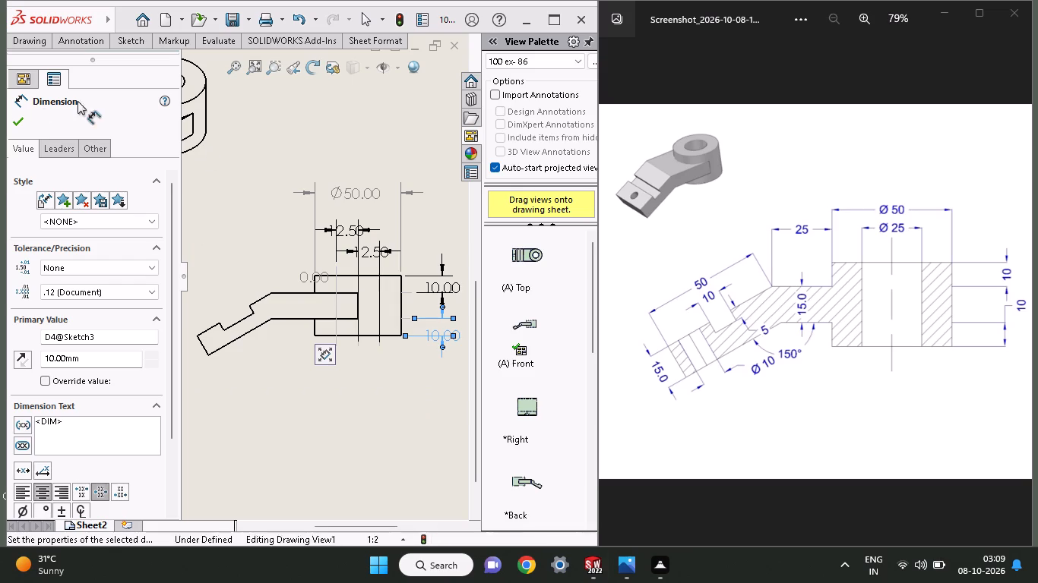
pyautogui.click(21, 122)
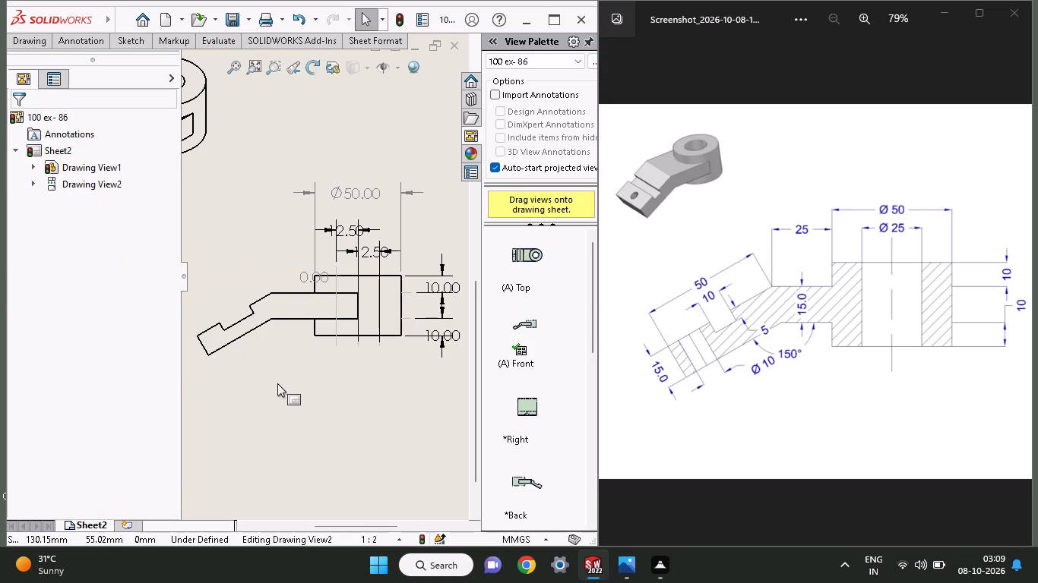
# Add an aligned dimension along the angled arm's upper side, from the tip's upper corner to the bend.
pyautogui.scroll(-1, 229, 335)
pyautogui.scroll(1, 226, 317)
pyautogui.scroll(-1, 229, 315)
pyautogui.scroll(1, 234, 314)
pyautogui.scroll(-1, 235, 314)
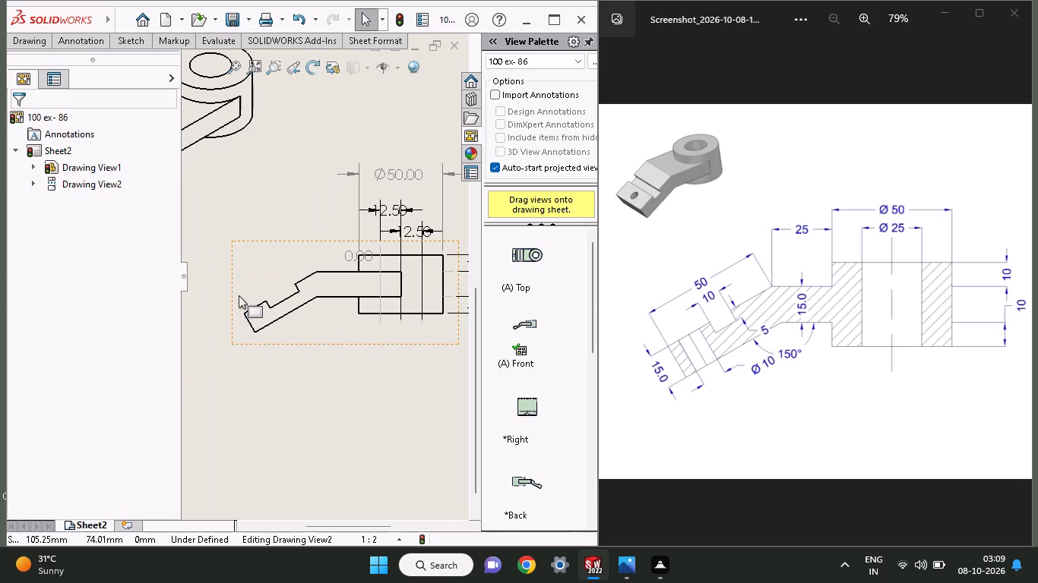
pyautogui.scroll(1, 291, 239)
pyautogui.scroll(-1, 291, 239)
pyautogui.scroll(1, 291, 239)
pyautogui.click(120, 35)
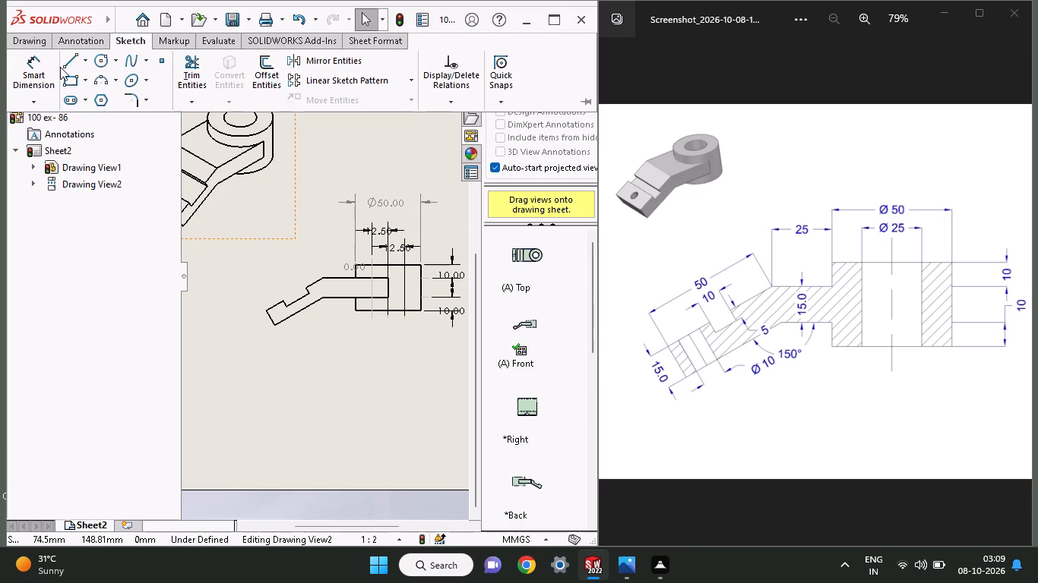
pyautogui.click(46, 71)
pyautogui.click(265, 312)
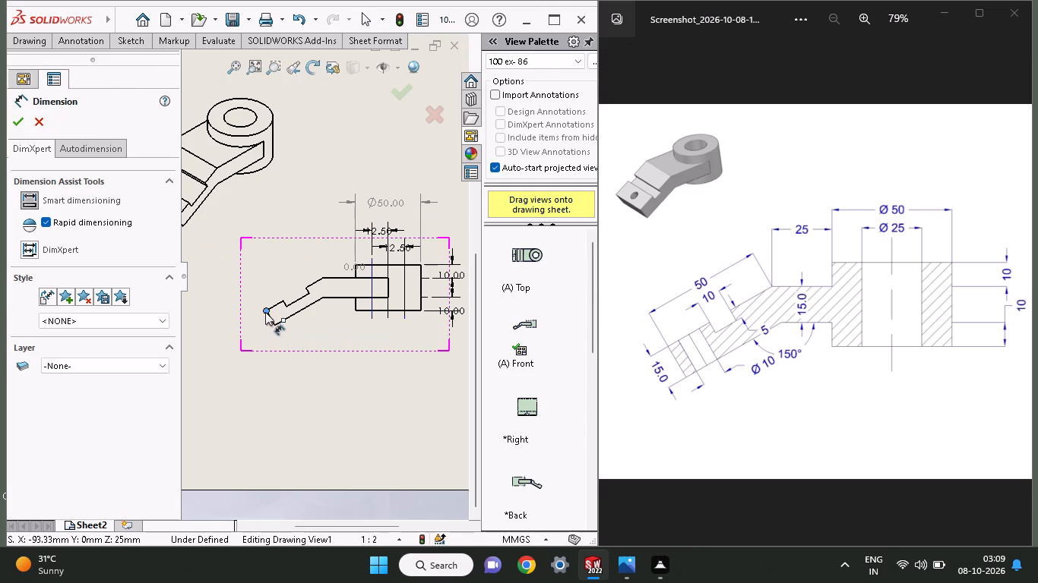
pyautogui.click(323, 276)
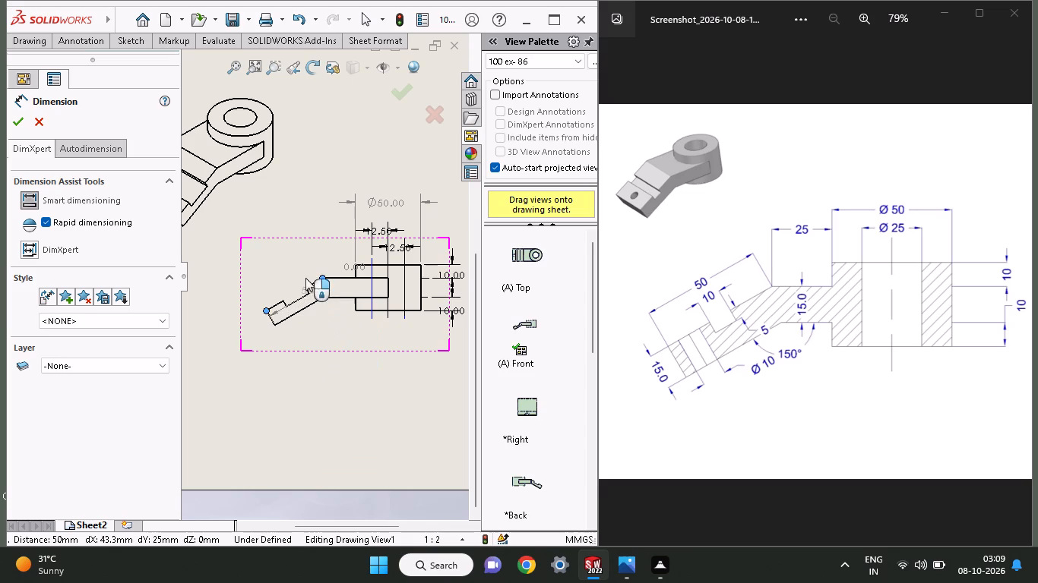
pyautogui.click(262, 268)
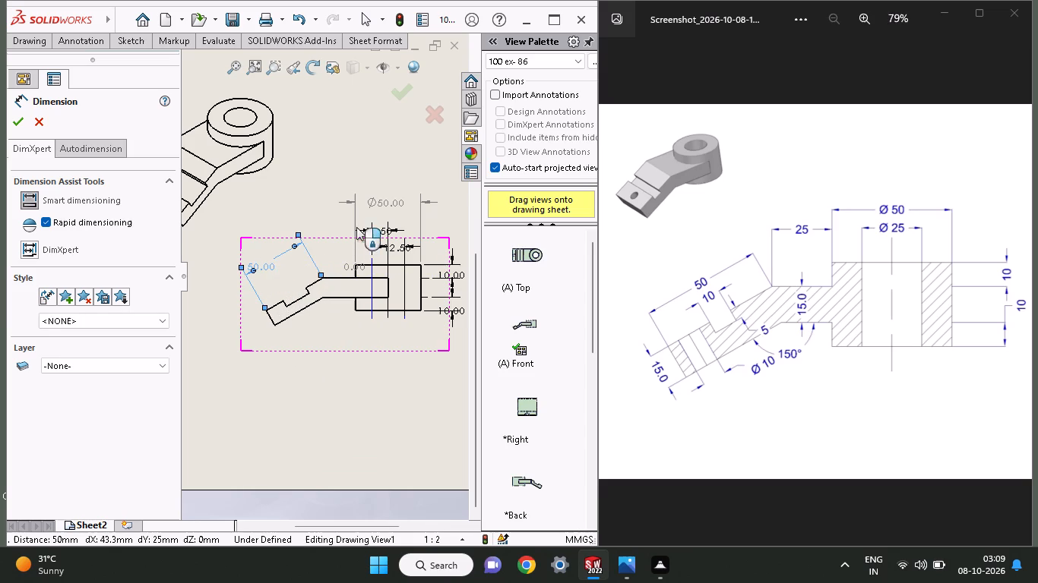
pyautogui.click(10, 124)
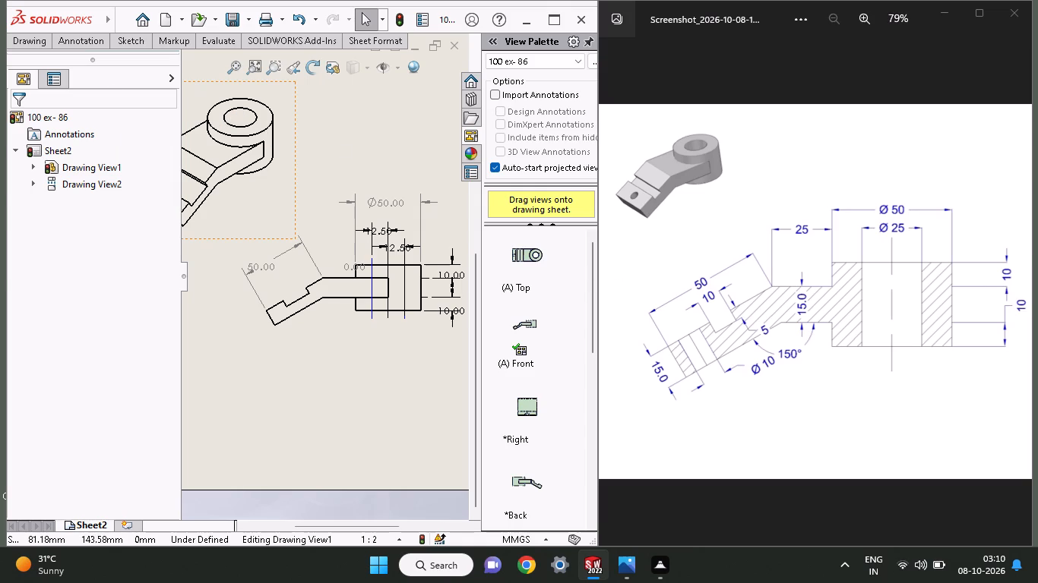
# Add an aligned dimension for the notch's width between its two bottom corners, placed inside the arm-length dimension.
pyautogui.click(134, 46)
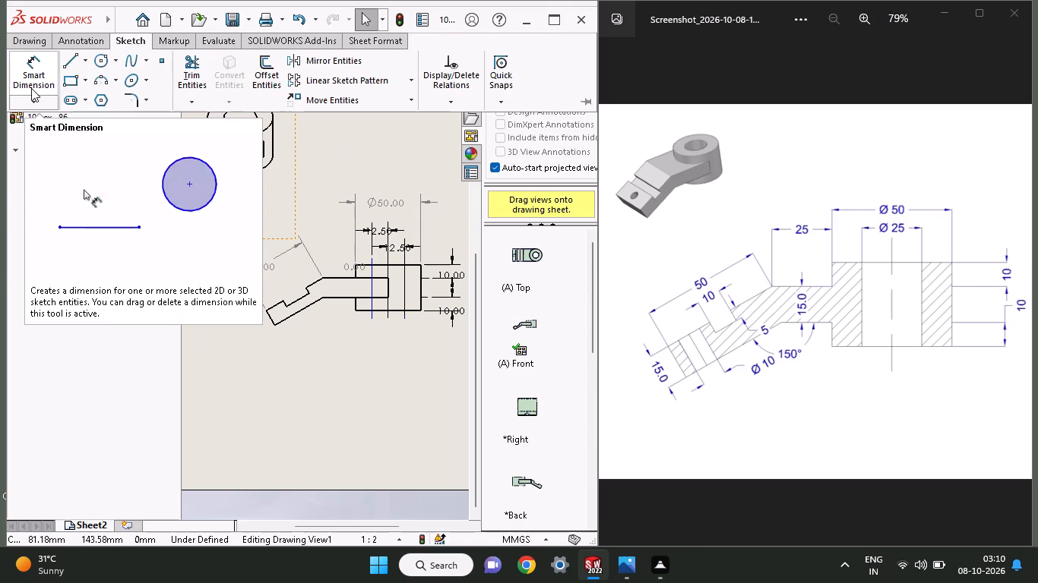
pyautogui.click(31, 88)
pyautogui.click(285, 305)
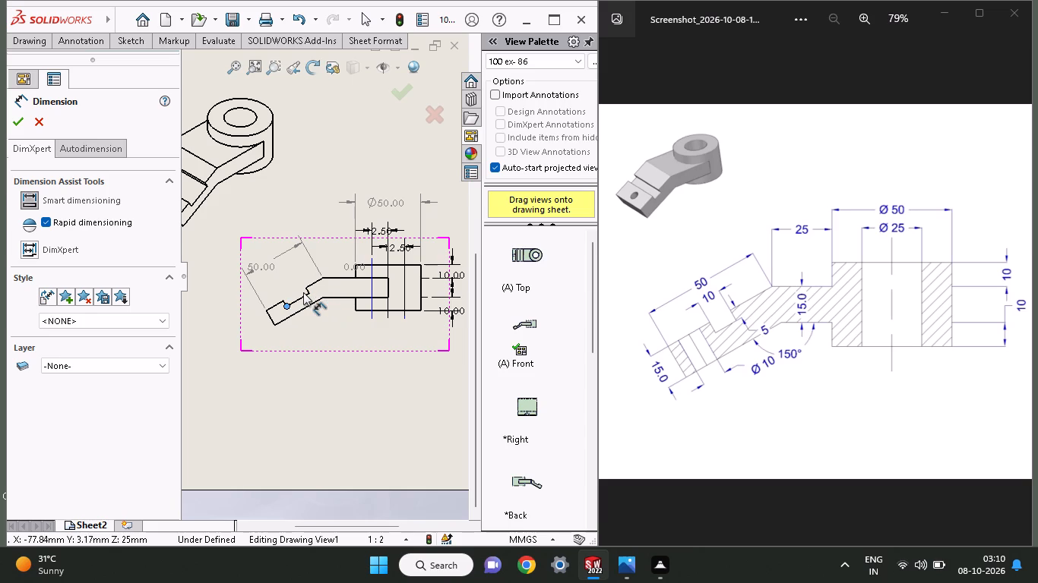
pyautogui.click(311, 294)
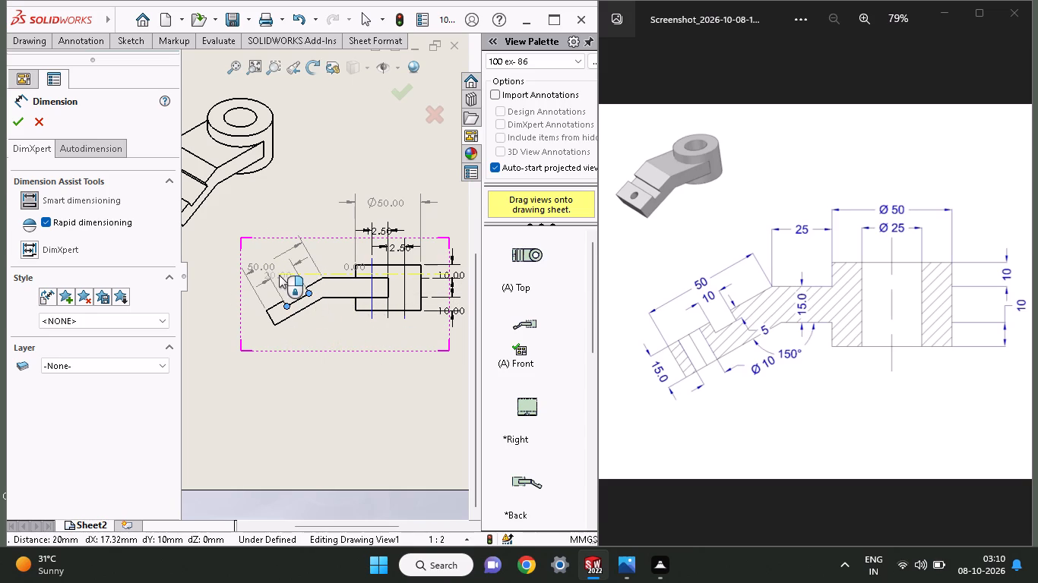
pyautogui.click(279, 275)
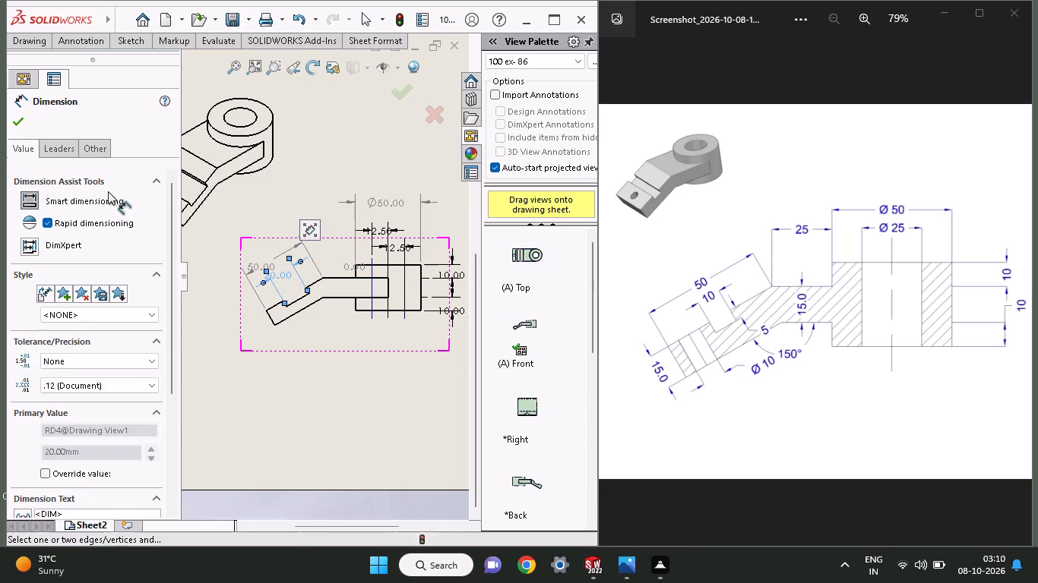
pyautogui.click(23, 116)
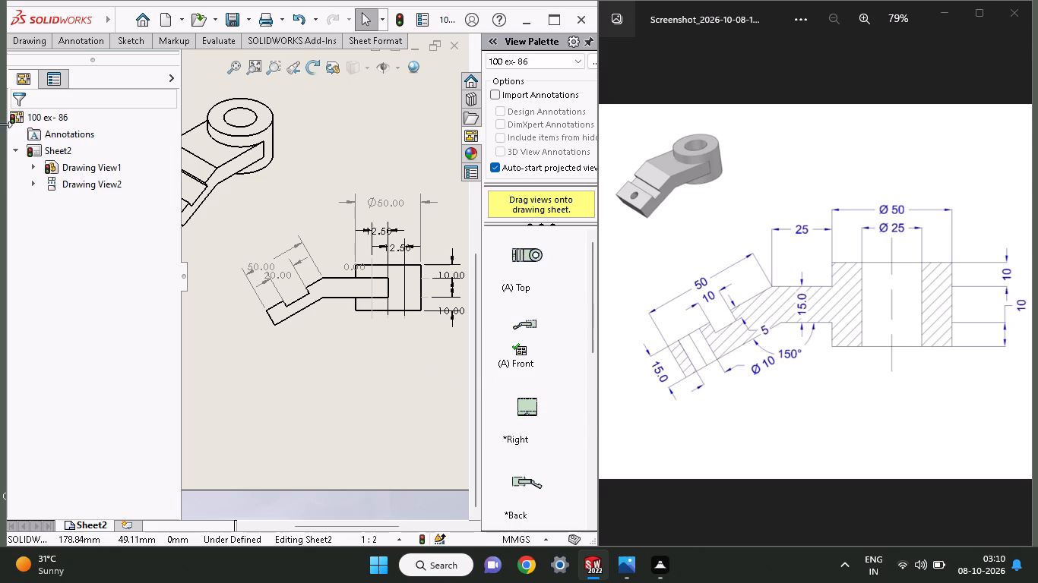
# Dimension the notch's depth along its wall nearest the bend, placing the value above the arm.
pyautogui.click(131, 46)
pyautogui.click(31, 84)
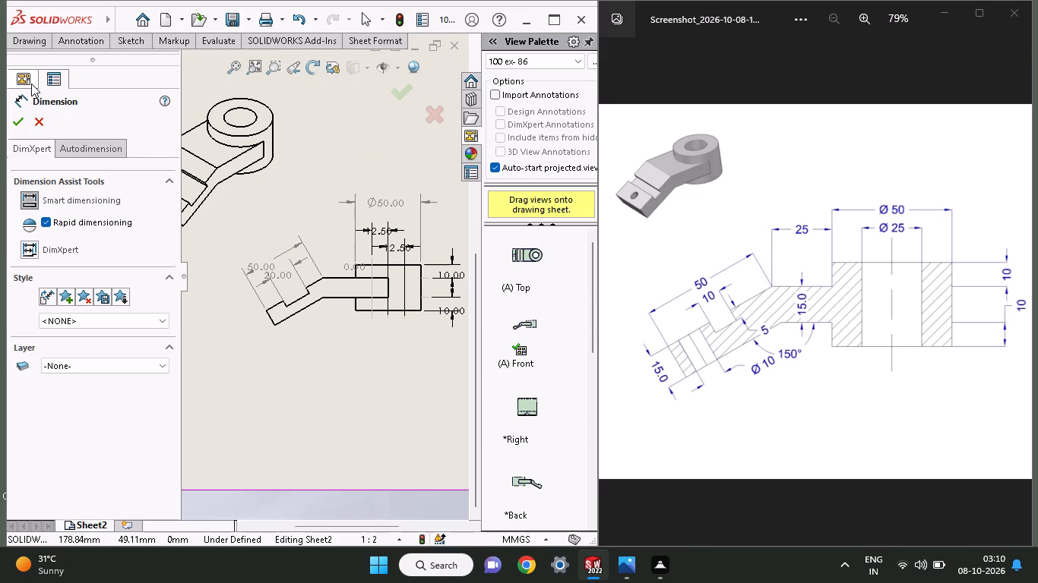
pyautogui.click(308, 294)
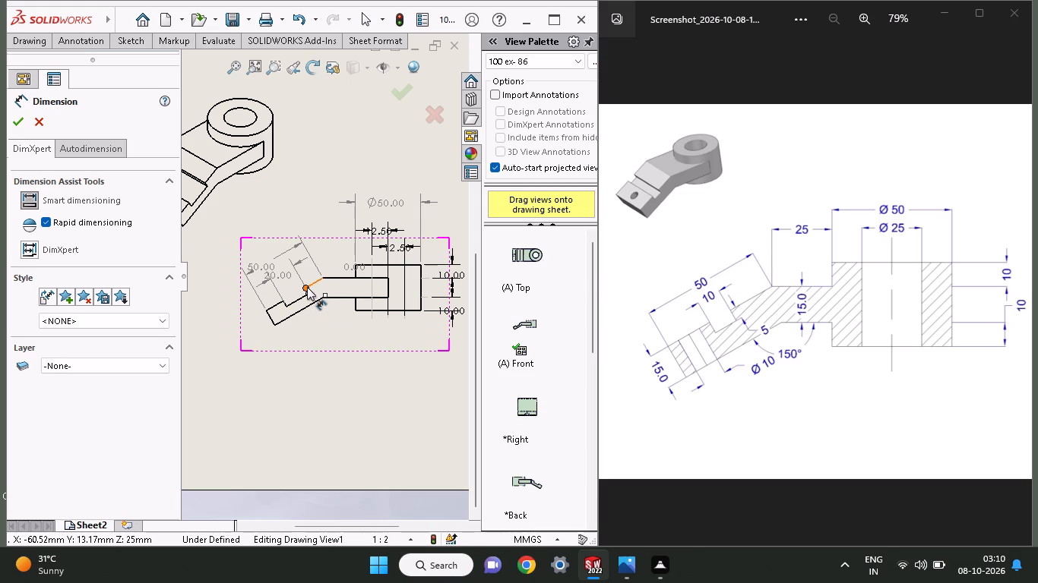
pyautogui.click(307, 287)
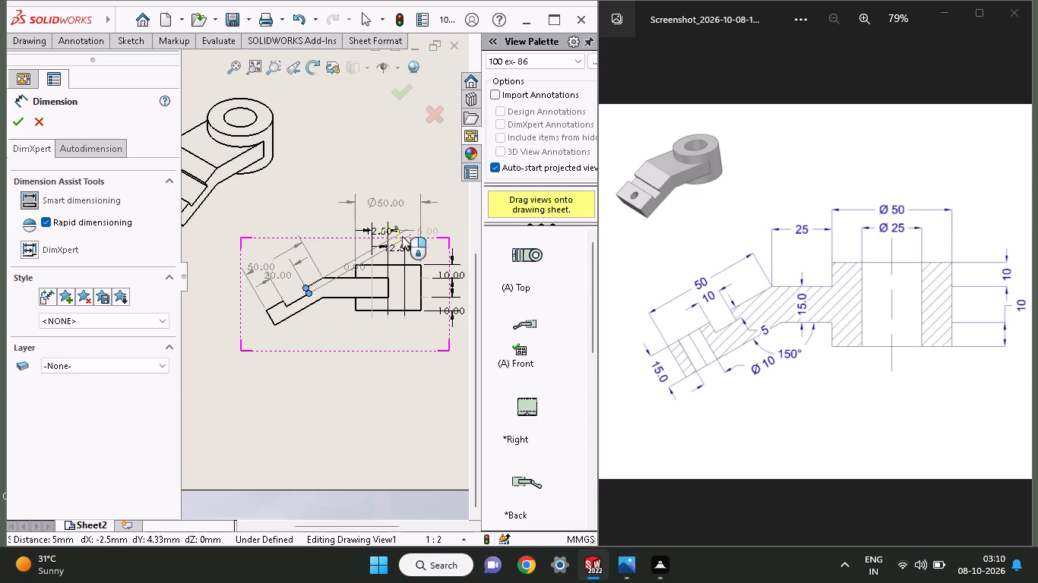
pyautogui.click(337, 273)
pyautogui.click(15, 120)
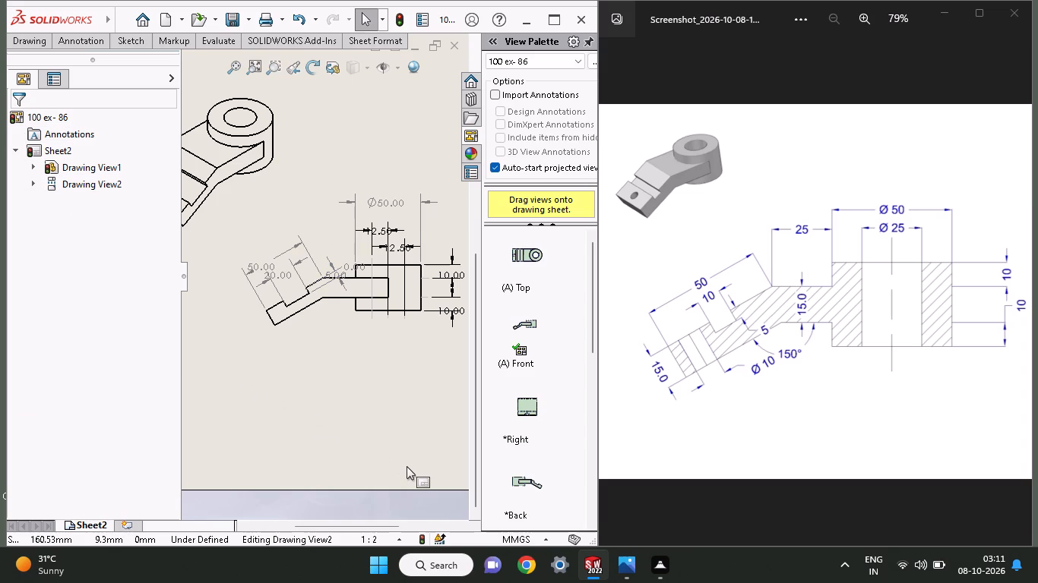
# Add an aligned dimension across the angled arm's tip between its two end corners, placing the value below the tip.
pyautogui.click(122, 42)
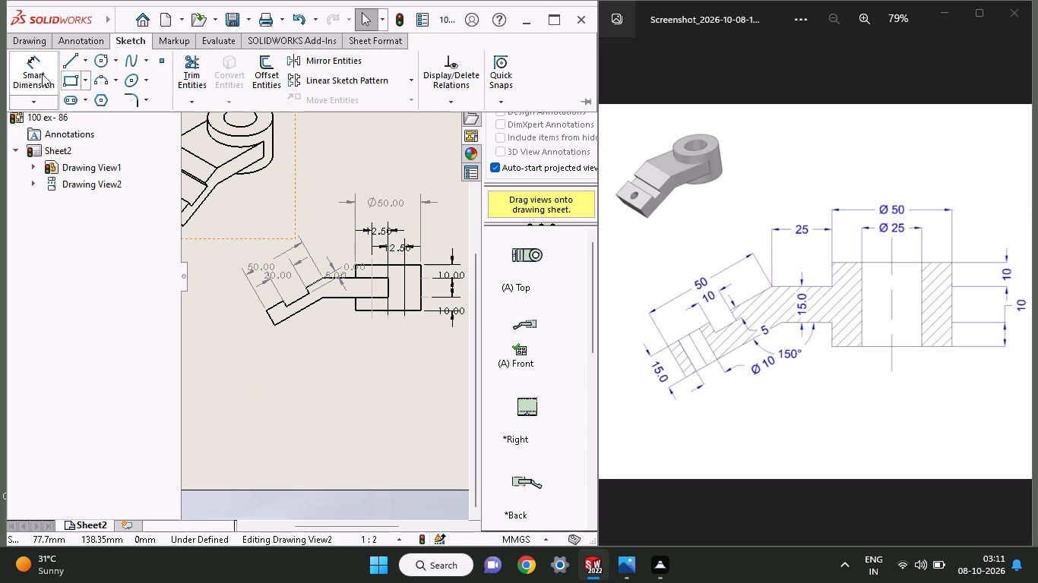
pyautogui.click(35, 71)
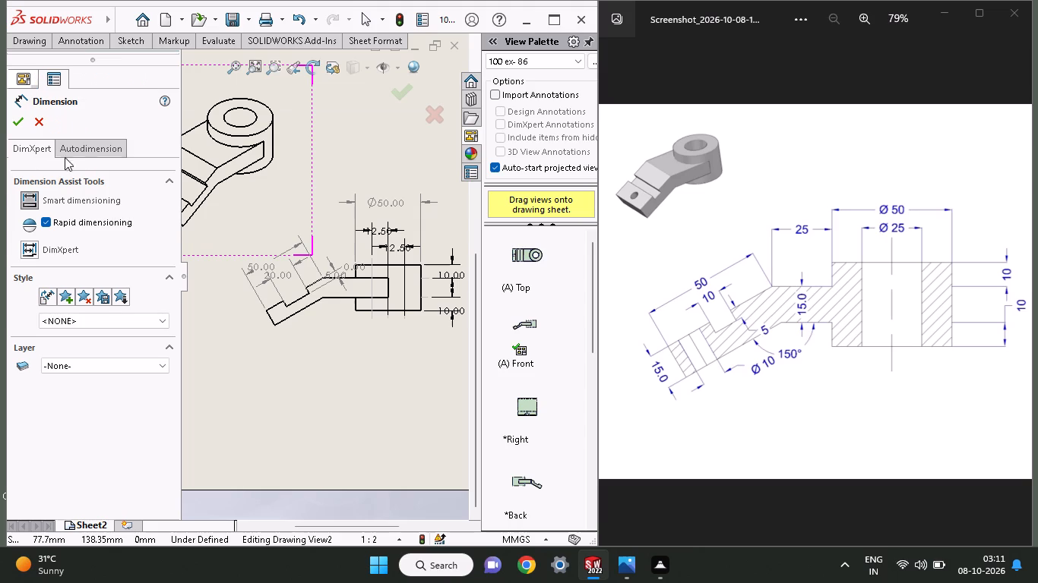
pyautogui.click(275, 324)
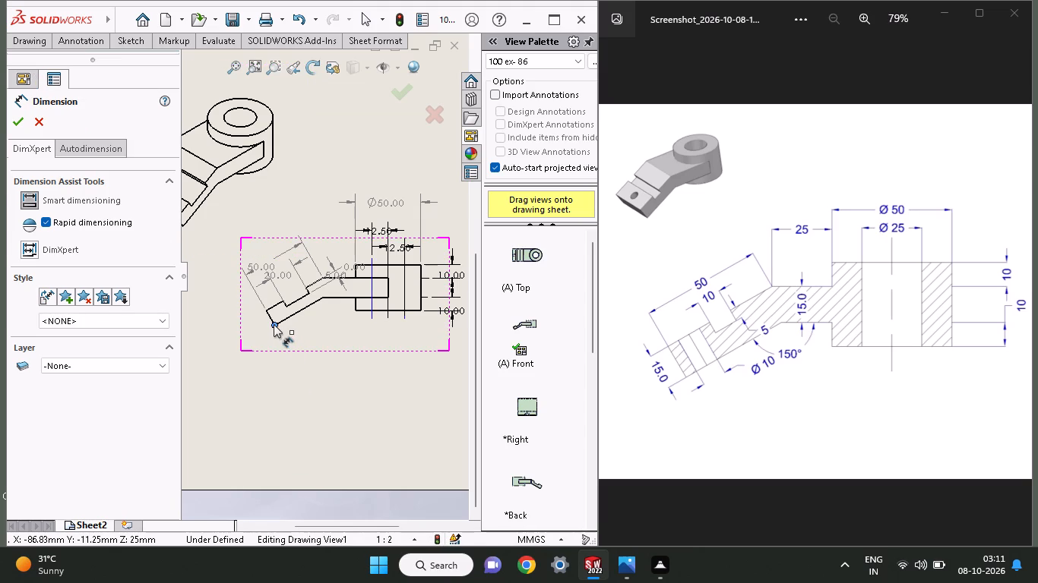
pyautogui.click(267, 311)
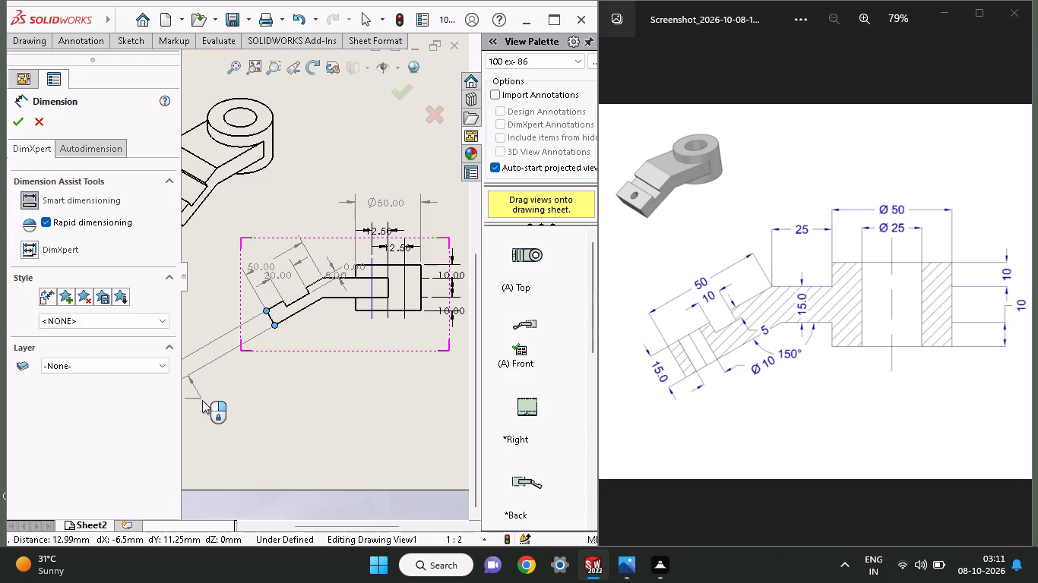
pyautogui.click(261, 368)
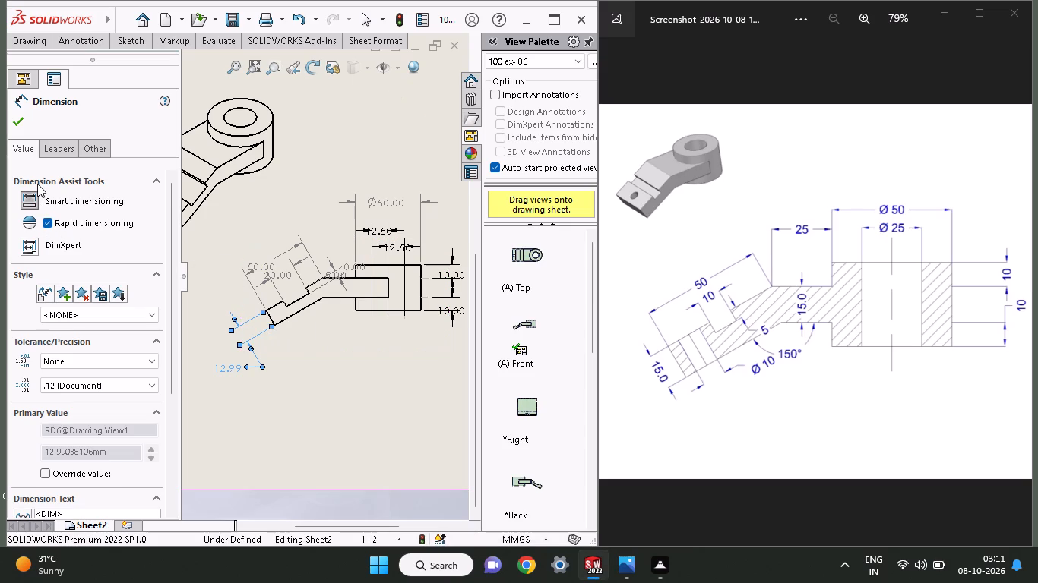
pyautogui.click(14, 122)
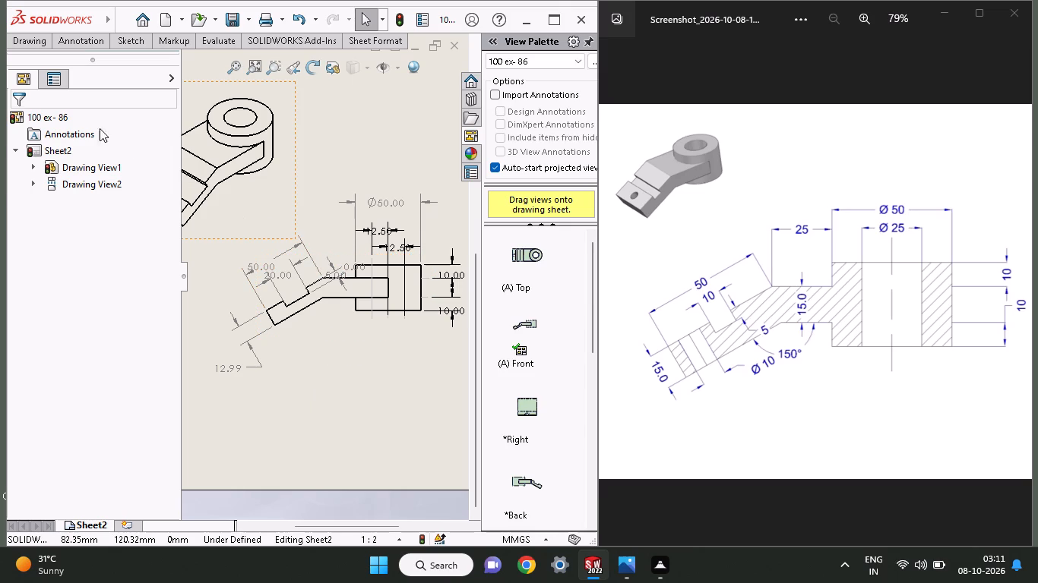
# Add an angular dimension between the undersides of the angled arm and the horizontal arm, placed below the bend.
pyautogui.click(134, 36)
pyautogui.click(34, 80)
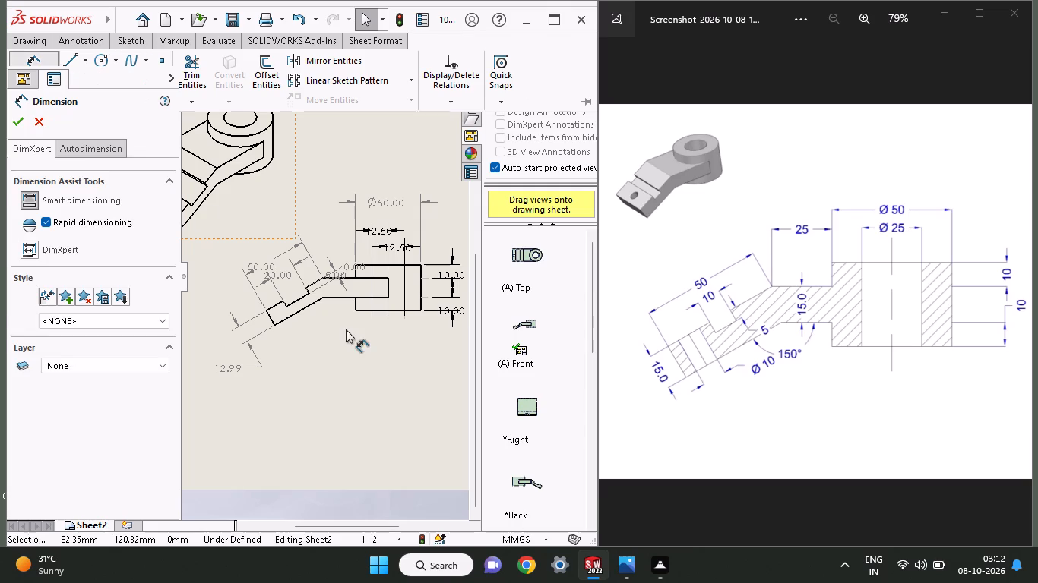
pyautogui.click(298, 310)
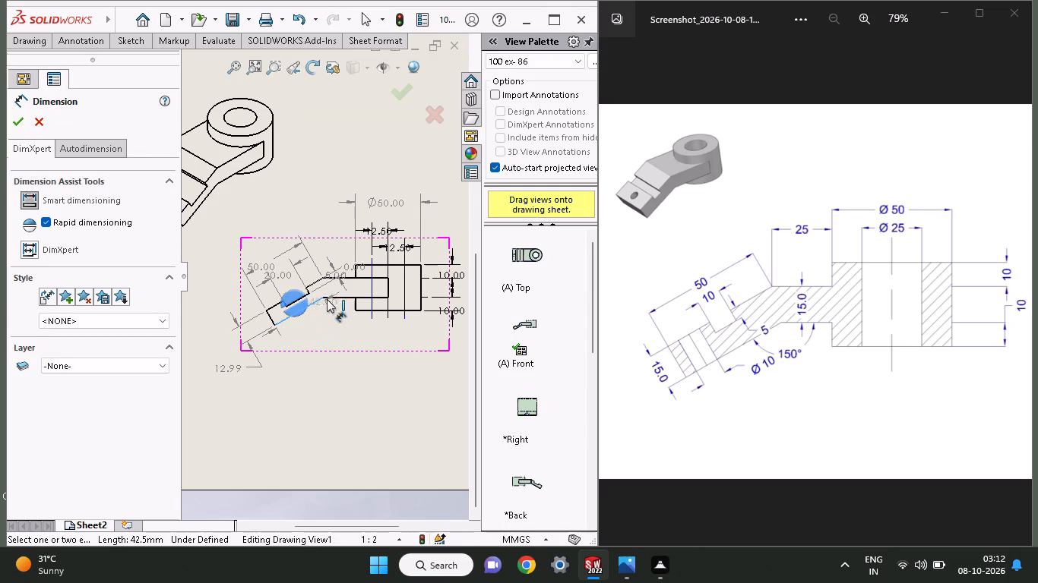
pyautogui.click(345, 295)
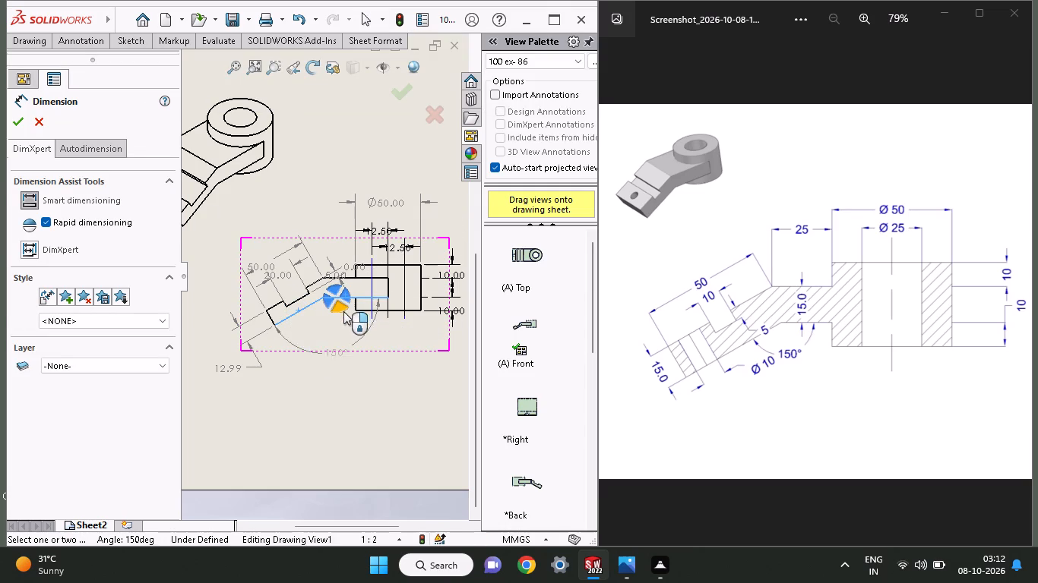
pyautogui.click(335, 324)
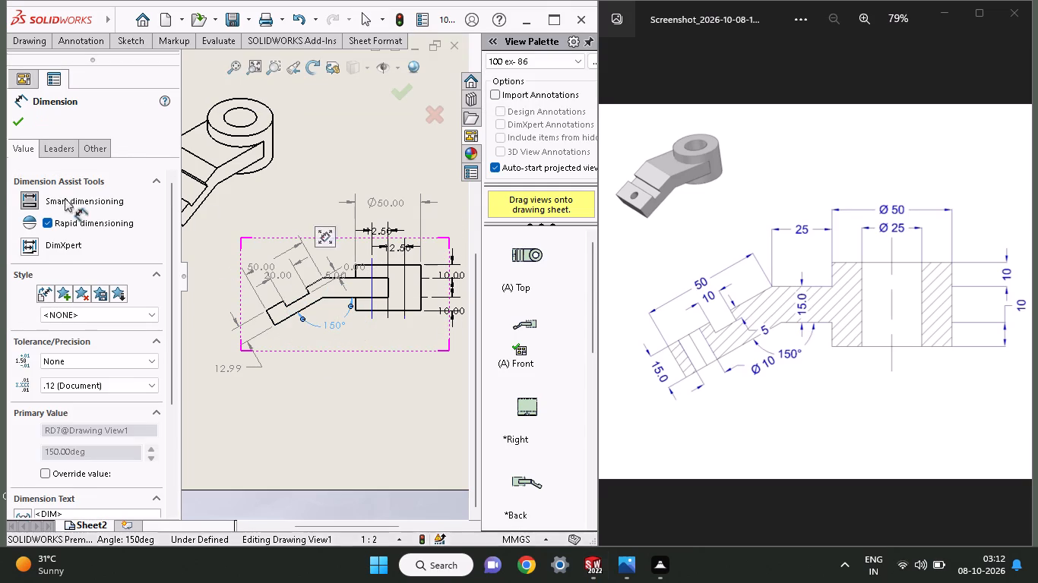
pyautogui.click(17, 125)
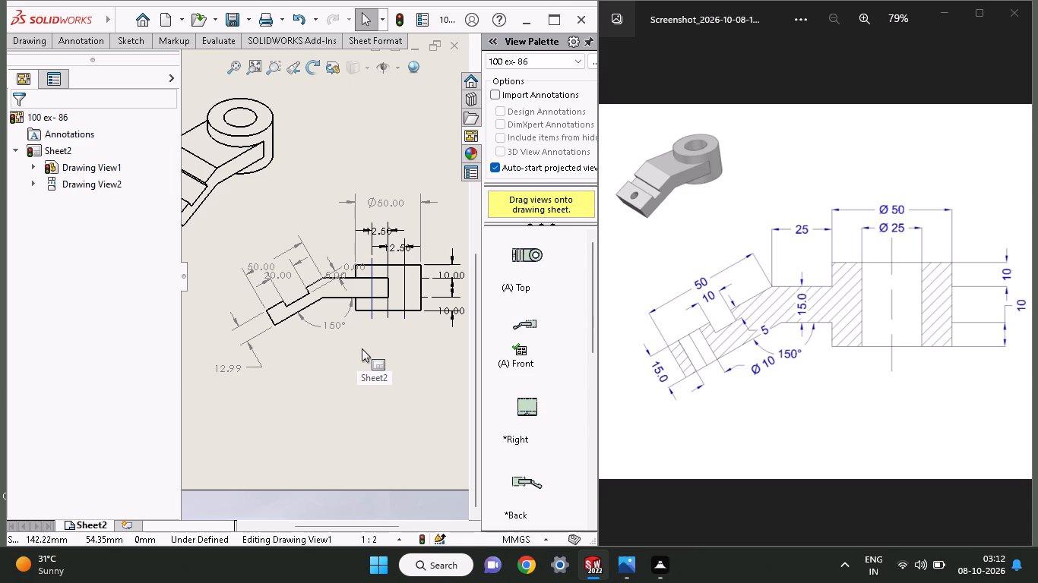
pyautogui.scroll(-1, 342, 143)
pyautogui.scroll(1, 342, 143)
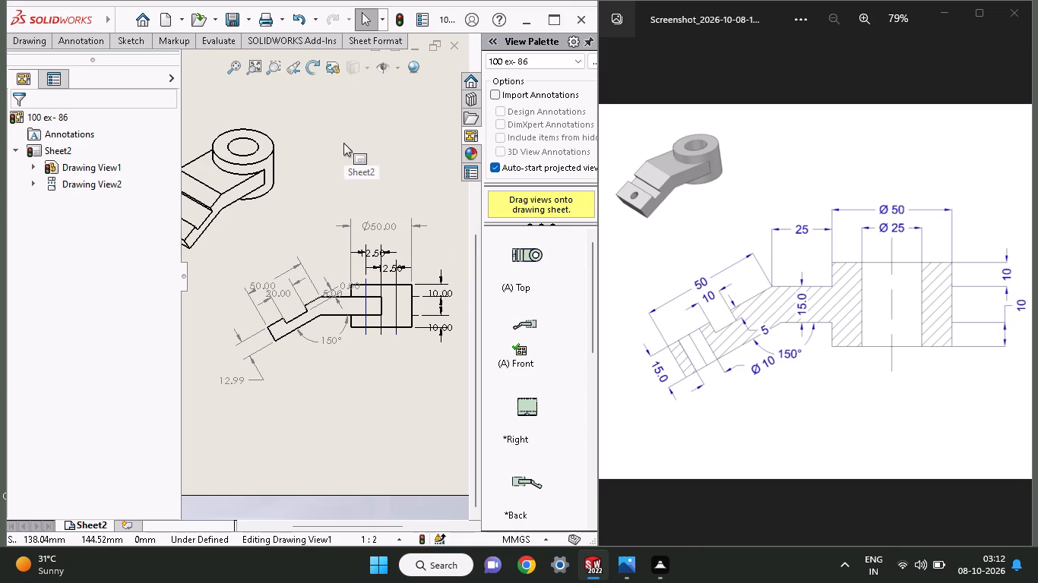
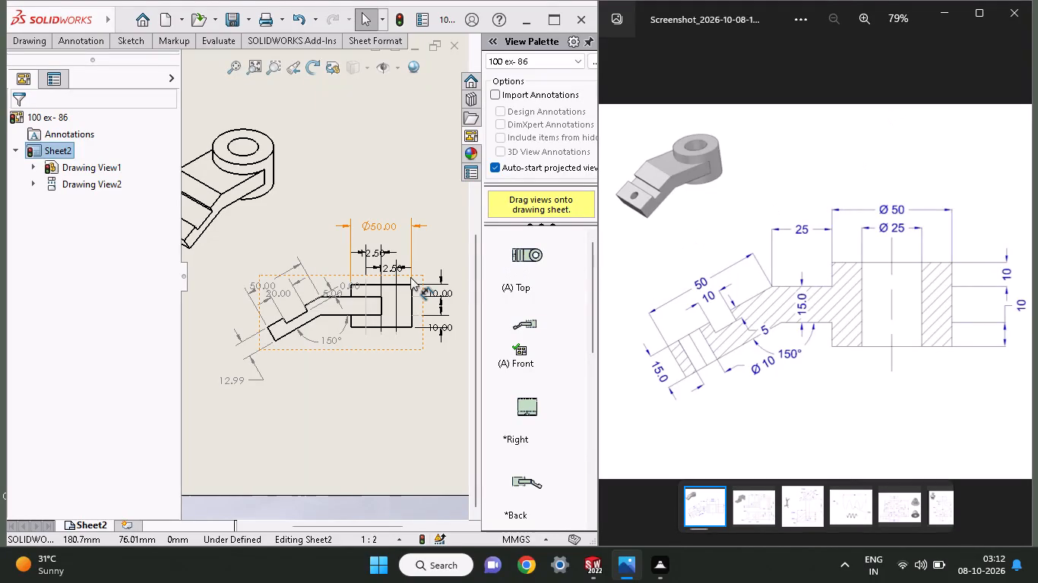
# Compare the front view's dimensions with the reference drawing.
pyautogui.click(894, 230)
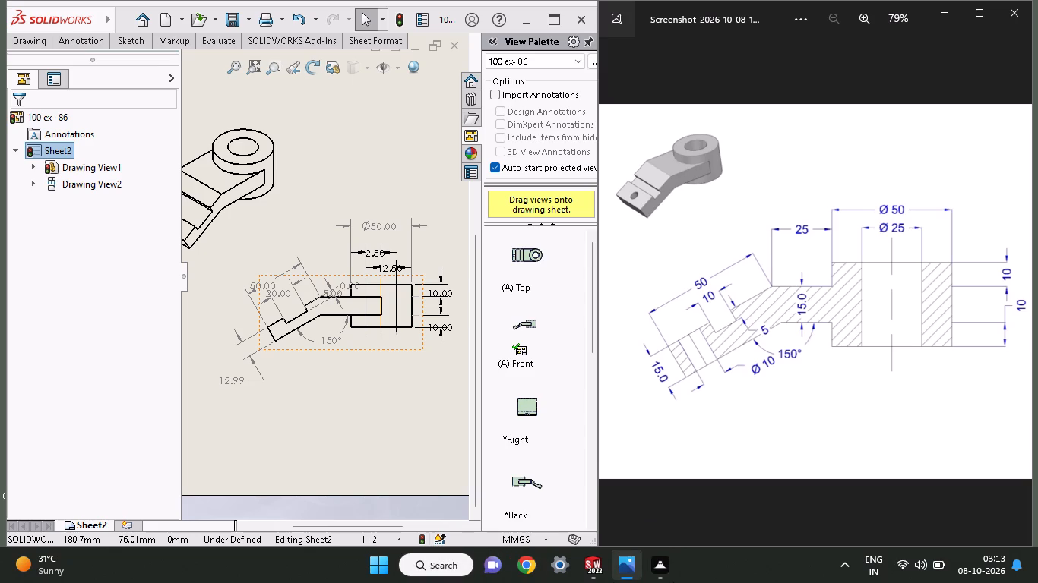
pyautogui.scroll(-1, 277, 407)
pyautogui.scroll(1, 277, 407)
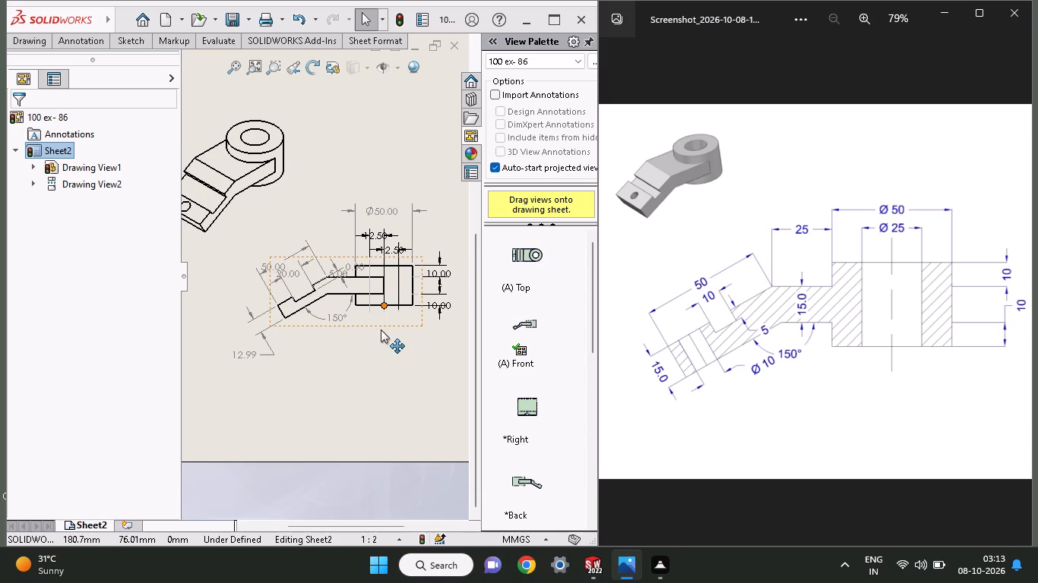
pyautogui.scroll(-1, 381, 342)
pyautogui.scroll(1, 382, 339)
pyautogui.scroll(-1, 382, 339)
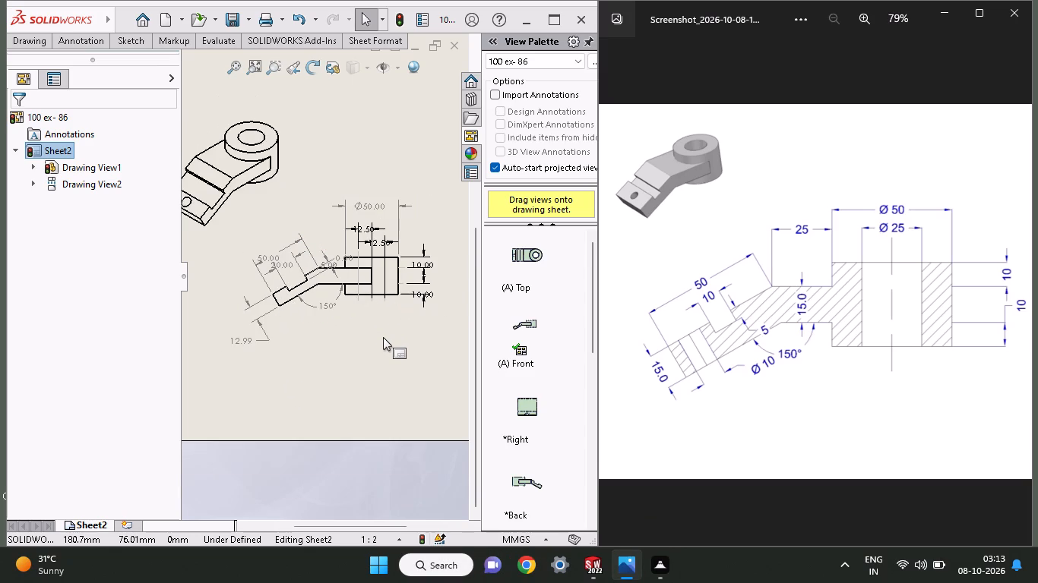
pyautogui.scroll(1, 383, 337)
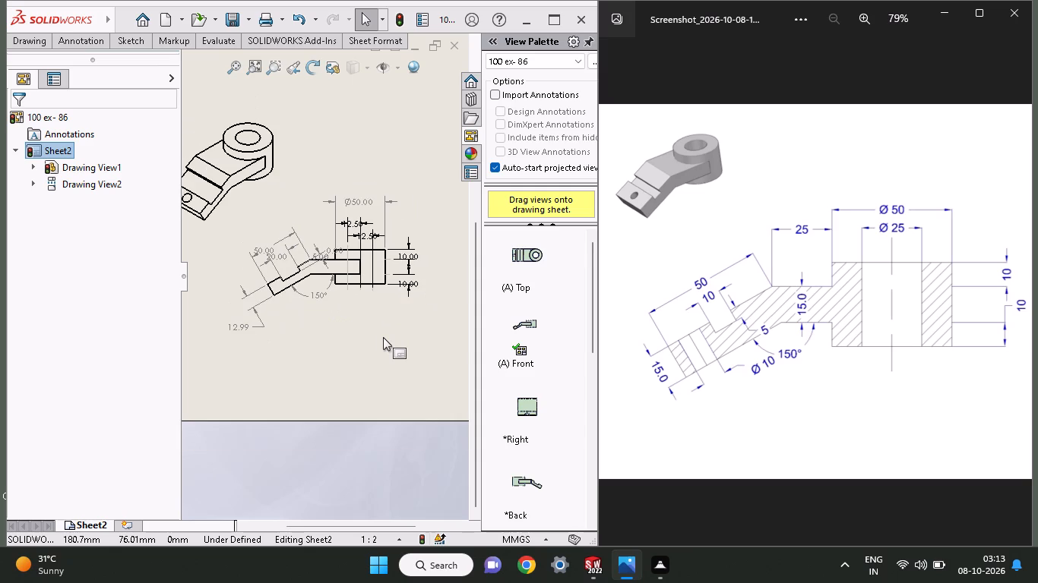
pyautogui.scroll(-3, 373, 297)
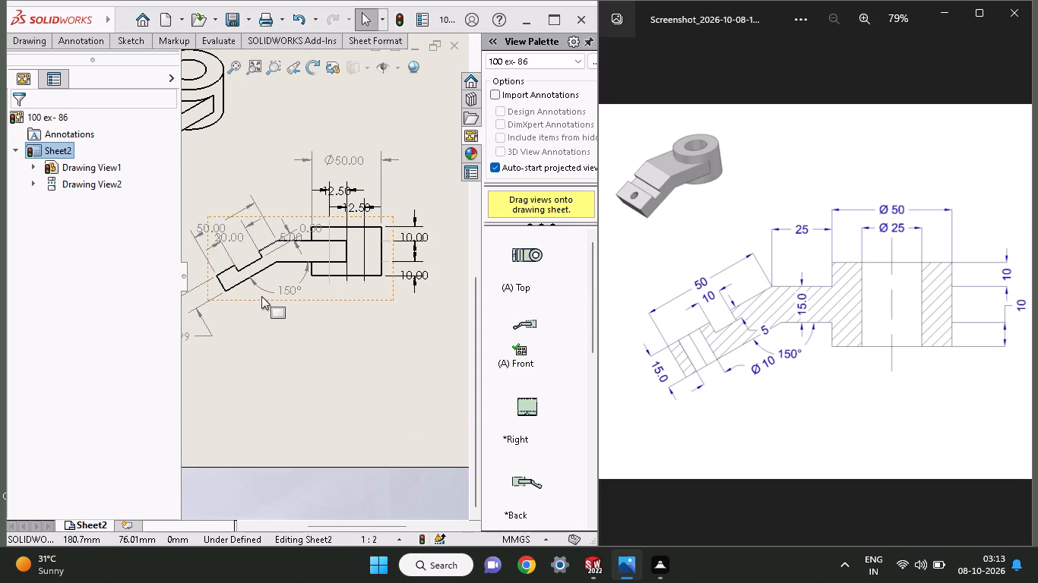
pyautogui.scroll(1, 261, 296)
pyautogui.scroll(-1, 261, 296)
pyautogui.scroll(1, 252, 299)
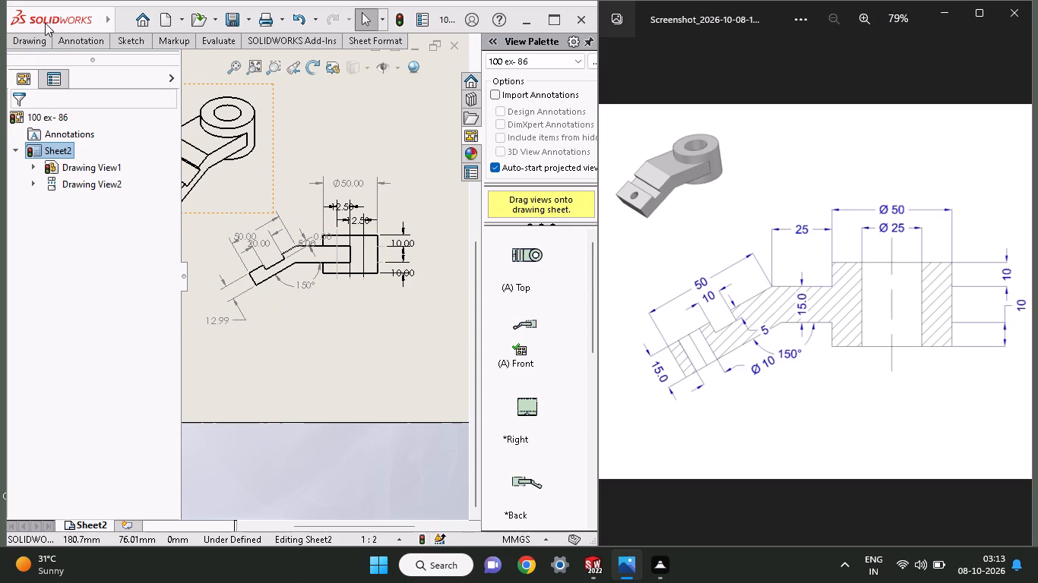
# Sketch a line across the angled arm's tip through its upper edge's midpoint, perpendicular to the arm and extending slightly past both edges.
pyautogui.click(24, 43)
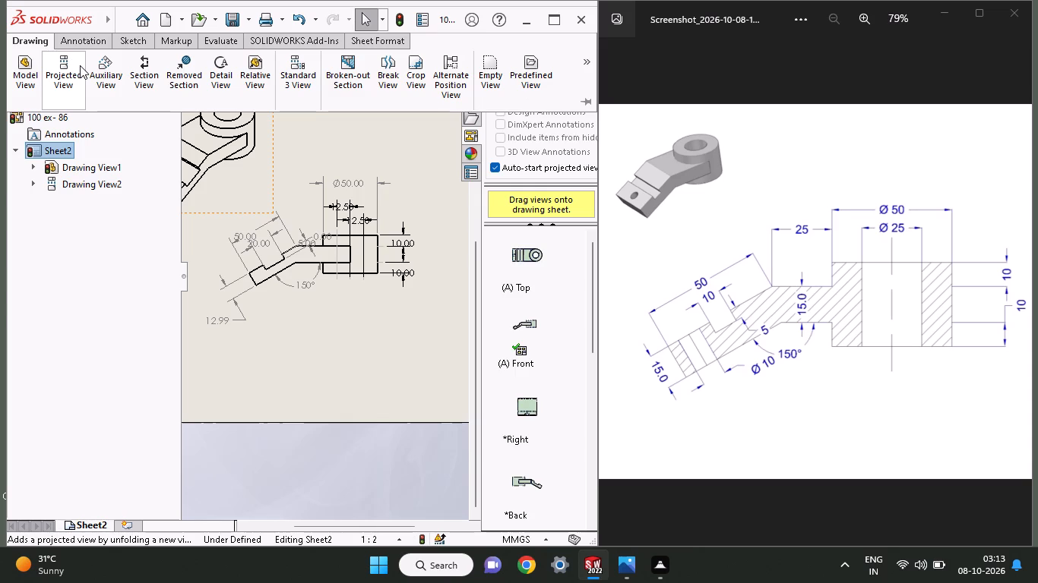
pyautogui.click(132, 41)
pyautogui.click(65, 65)
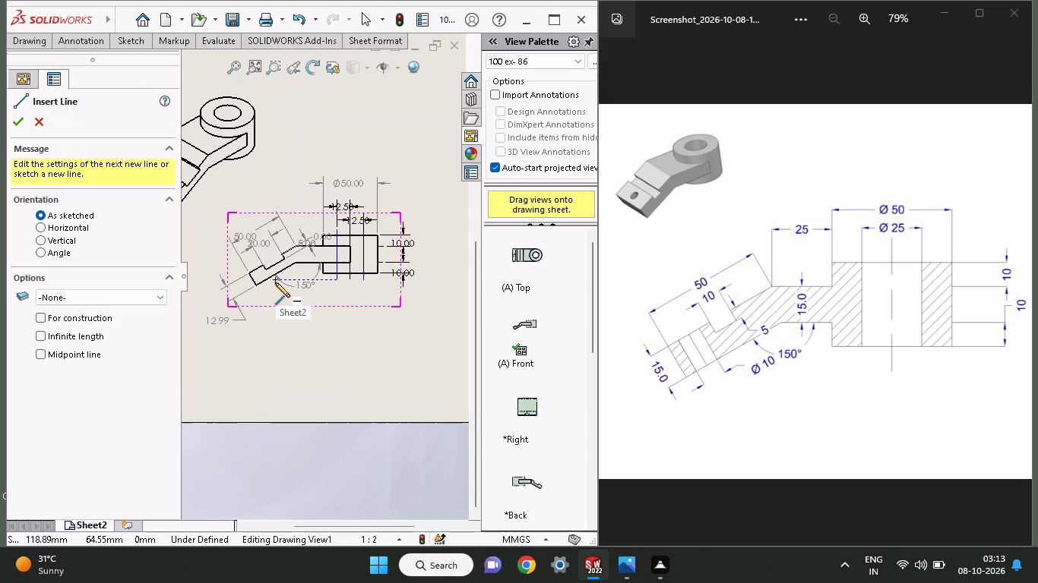
pyautogui.keyDown('ctrl'); pyautogui.scroll(3, 270, 284); pyautogui.keyUp('ctrl')
pyautogui.keyDown('ctrl'); pyautogui.scroll(-4, 270, 284); pyautogui.keyUp('ctrl')
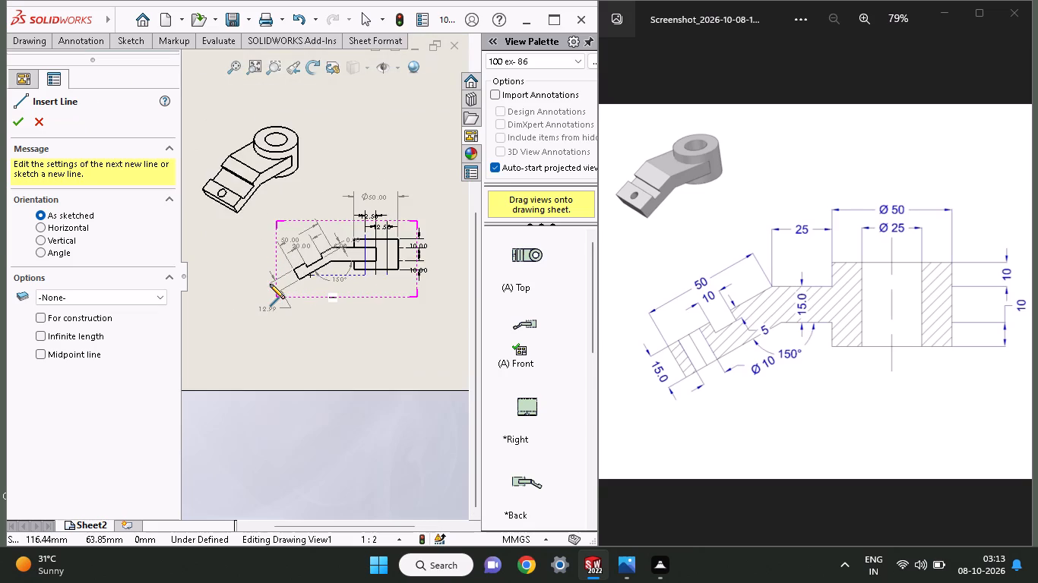
pyautogui.keyDown('ctrl'); pyautogui.scroll(-4, 270, 284); pyautogui.keyUp('ctrl')
pyautogui.keyDown('ctrl'); pyautogui.scroll(-8, 355, 249); pyautogui.keyUp('ctrl')
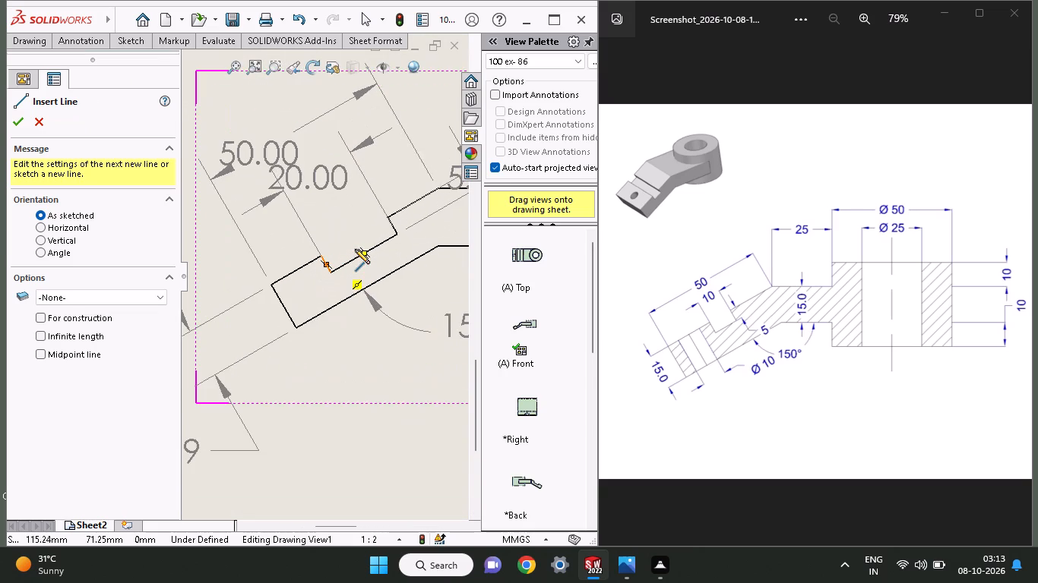
pyautogui.keyDown('ctrl'); pyautogui.scroll(-5, 355, 249); pyautogui.keyUp('ctrl')
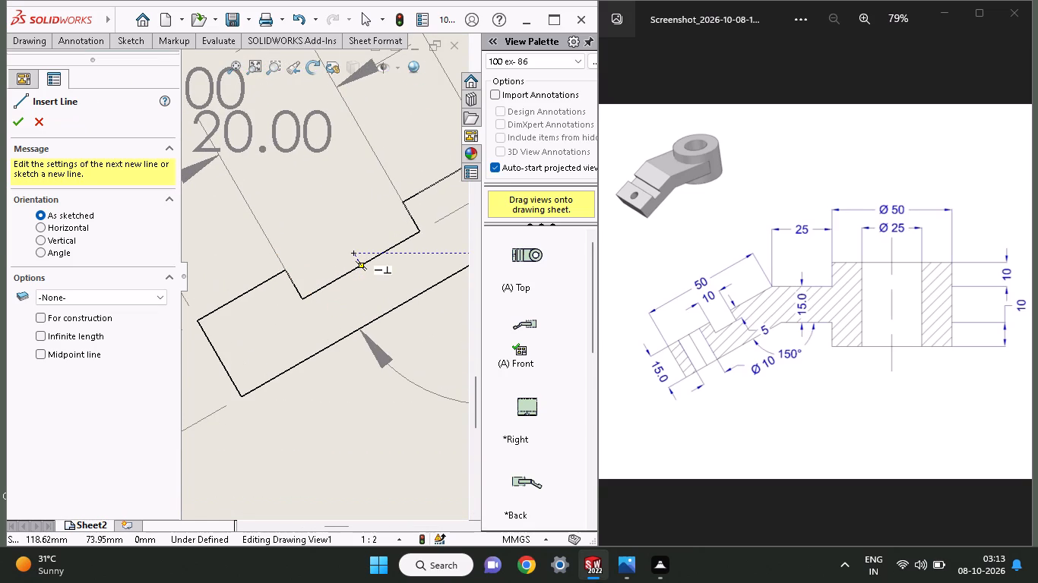
pyautogui.click(241, 298)
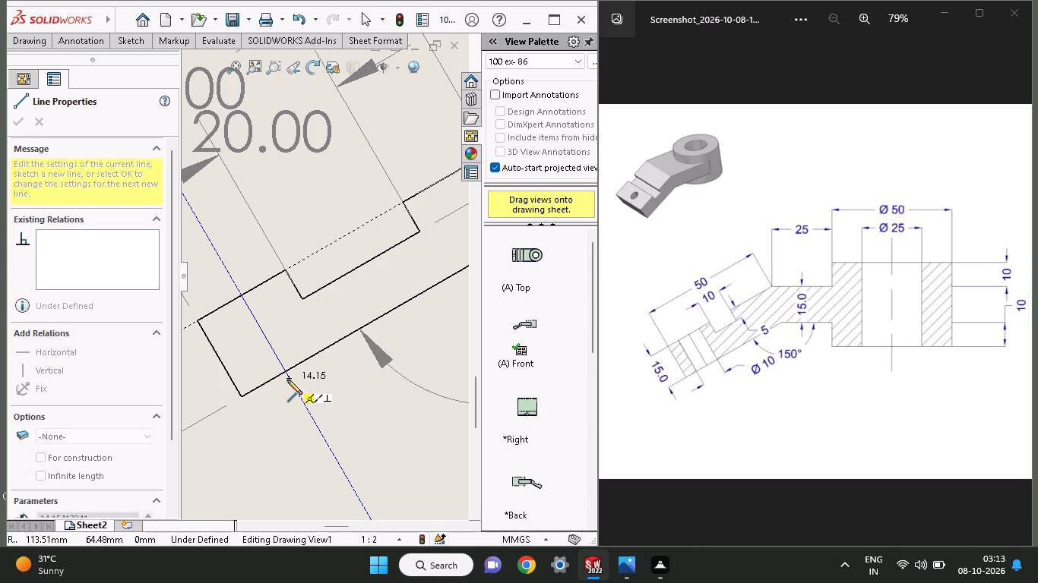
pyautogui.click(287, 380)
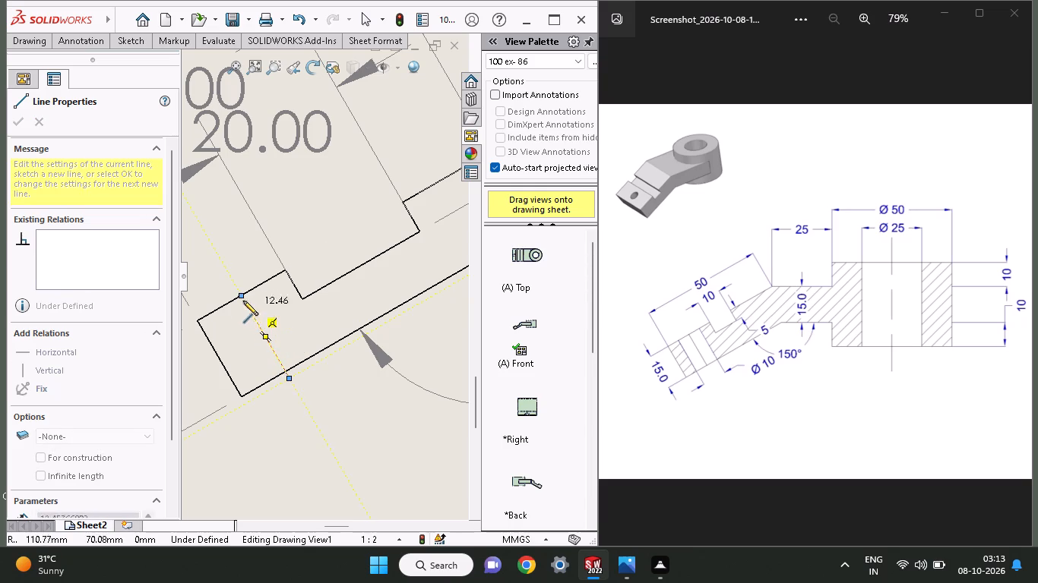
pyautogui.click(233, 281)
pyautogui.rightClick(244, 257)
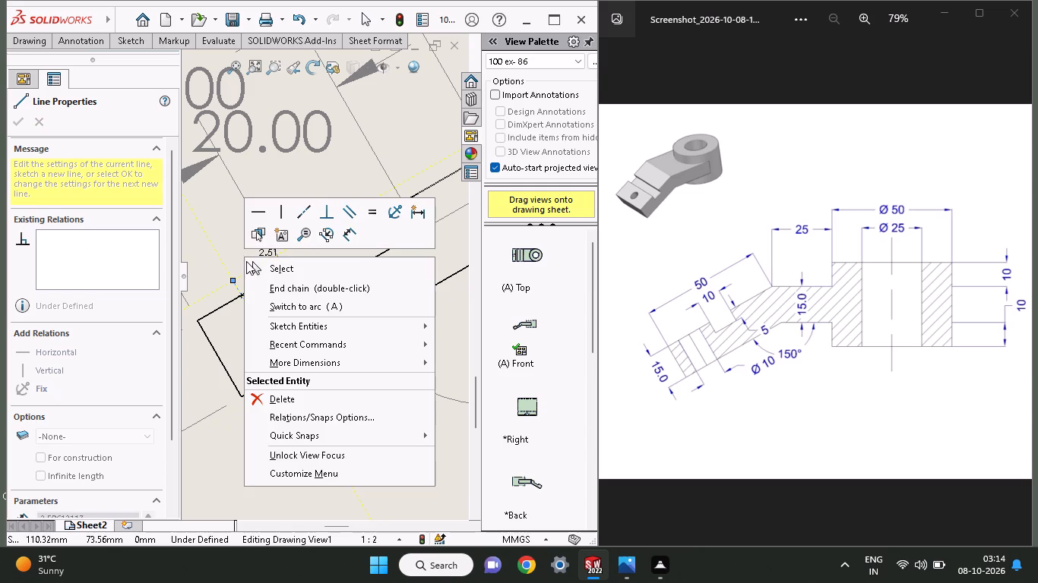
pyautogui.click(283, 274)
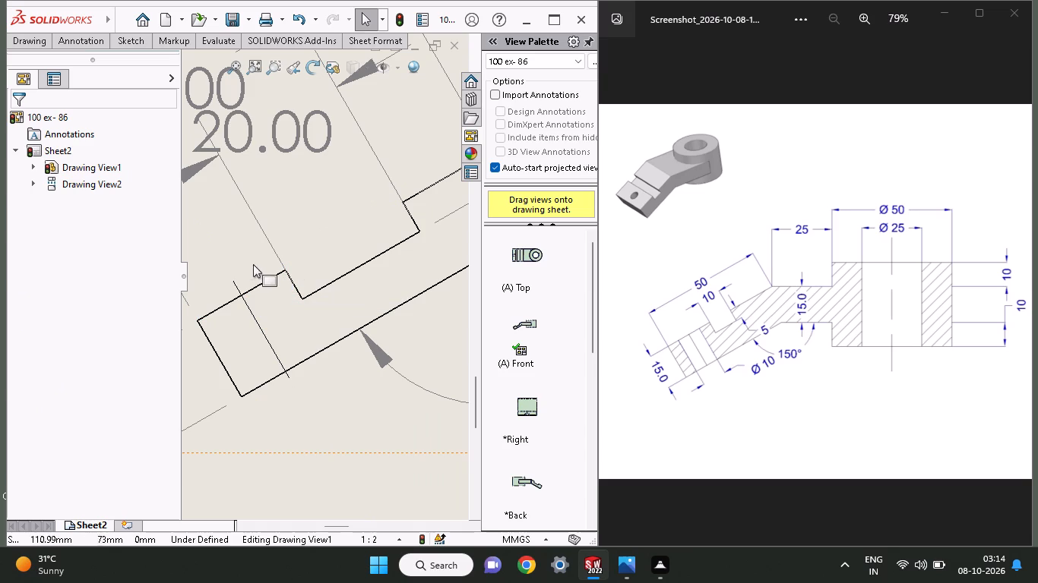
# Sketch a parallel line about 16.5 mm long across the arm's tip, between the middle line and the notch.
pyautogui.click(139, 36)
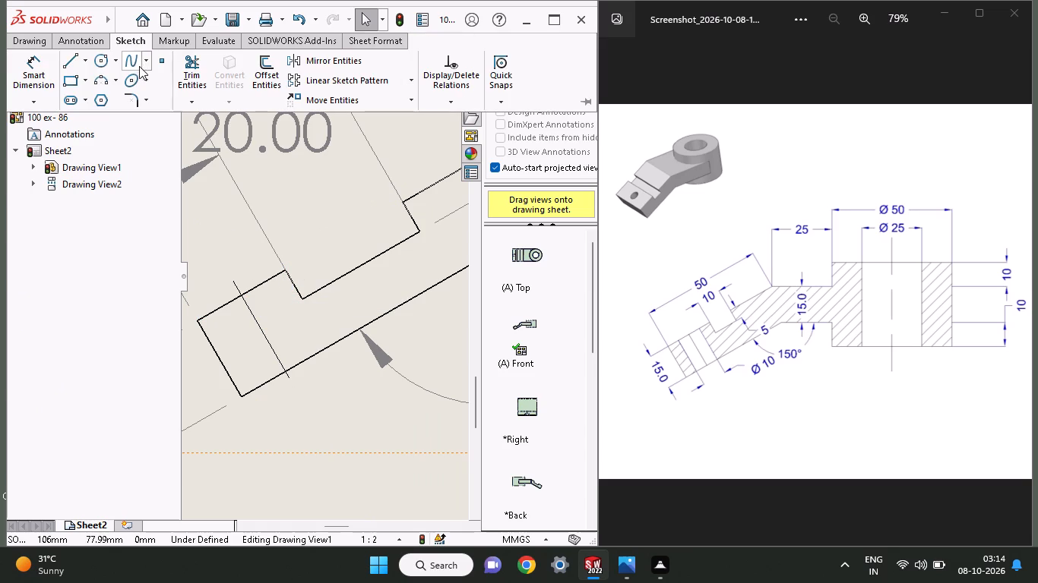
pyautogui.click(67, 65)
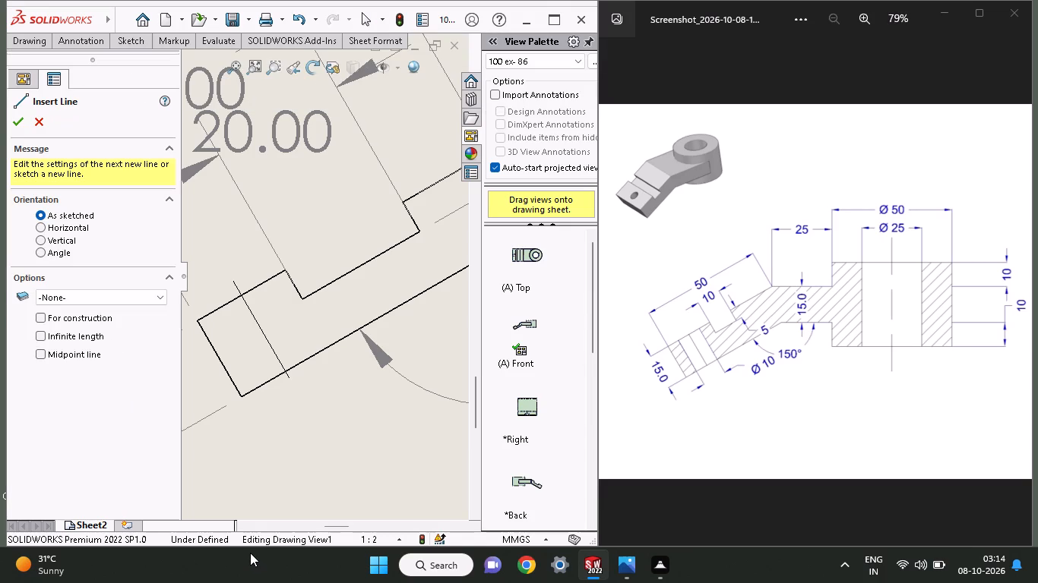
pyautogui.click(253, 271)
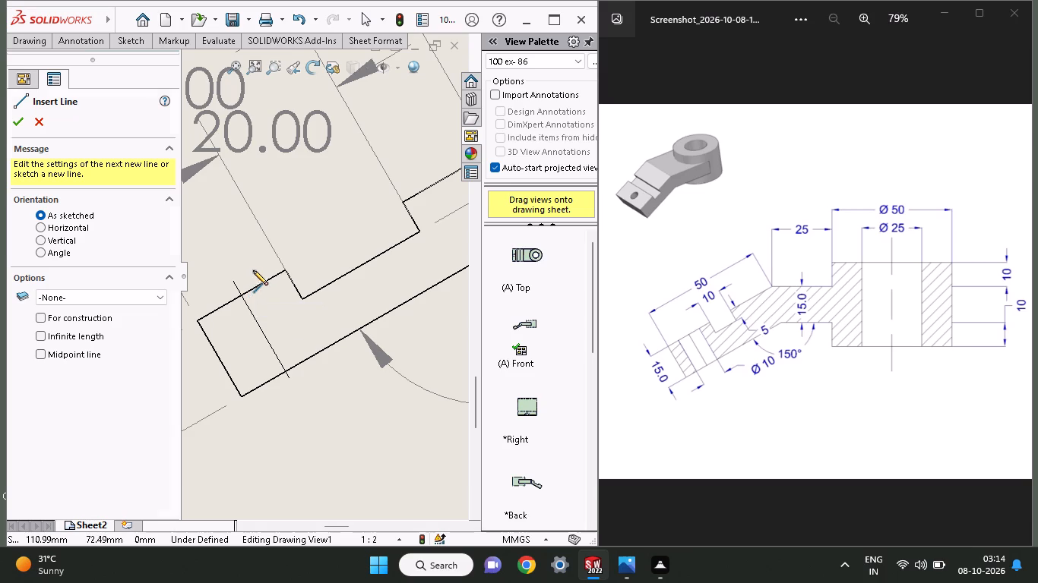
pyautogui.click(308, 367)
pyautogui.rightClick(200, 225)
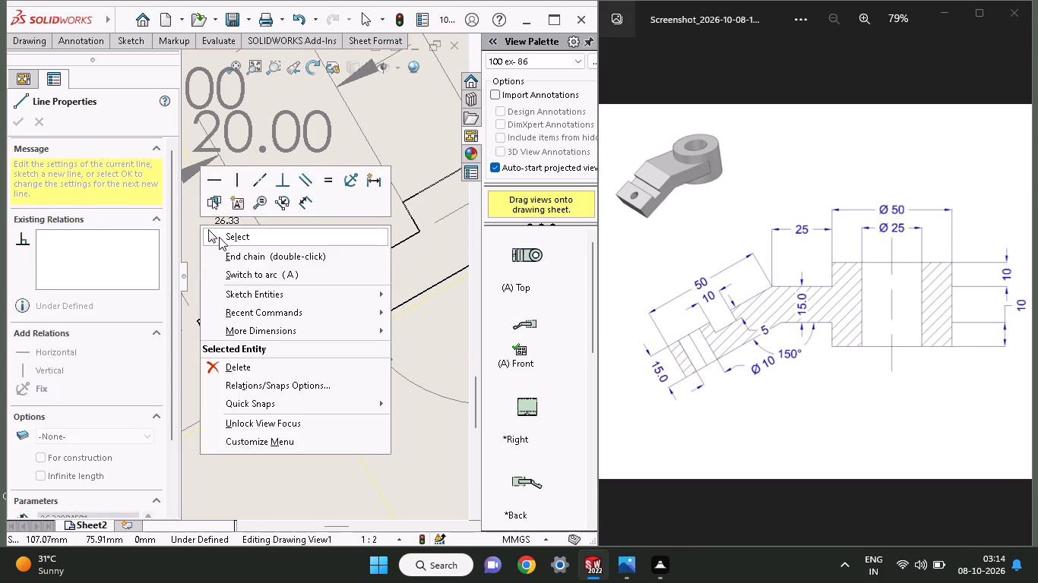
pyautogui.click(219, 237)
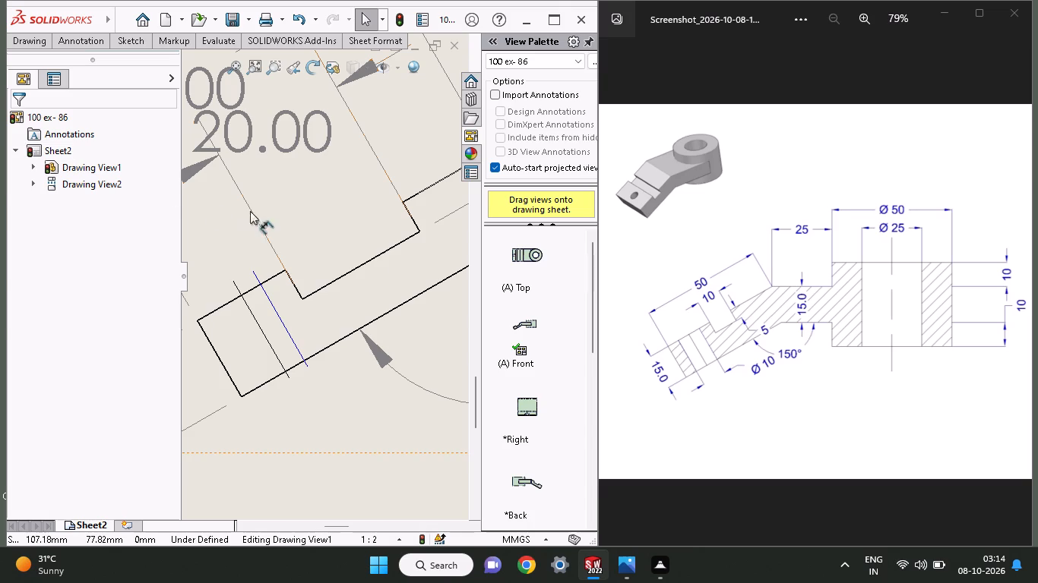
# Sketch a parallel line about 16.25 mm long across the arm's tip, between the middle line and the arm's outer end.
pyautogui.click(134, 39)
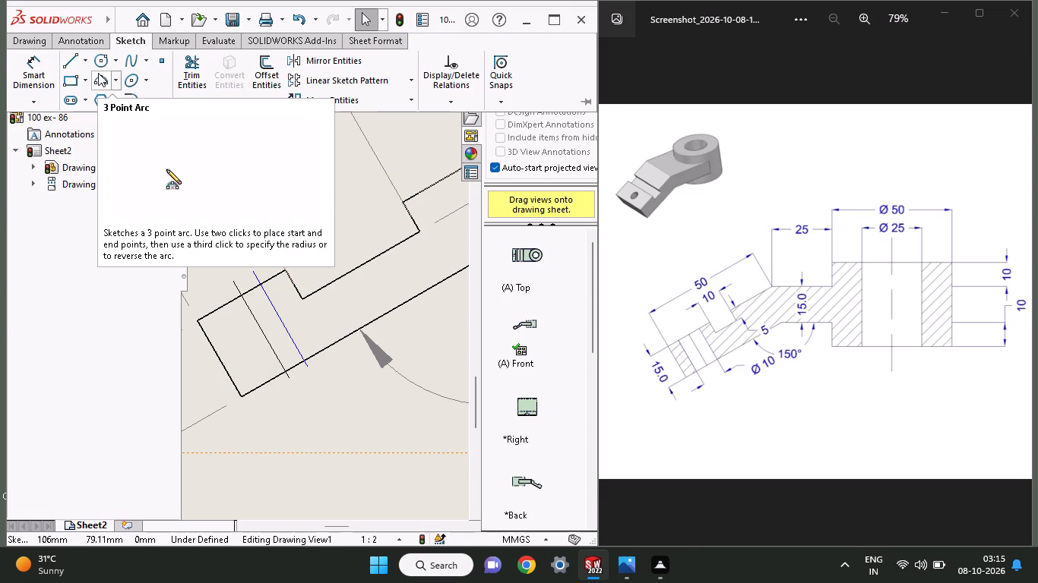
pyautogui.click(62, 66)
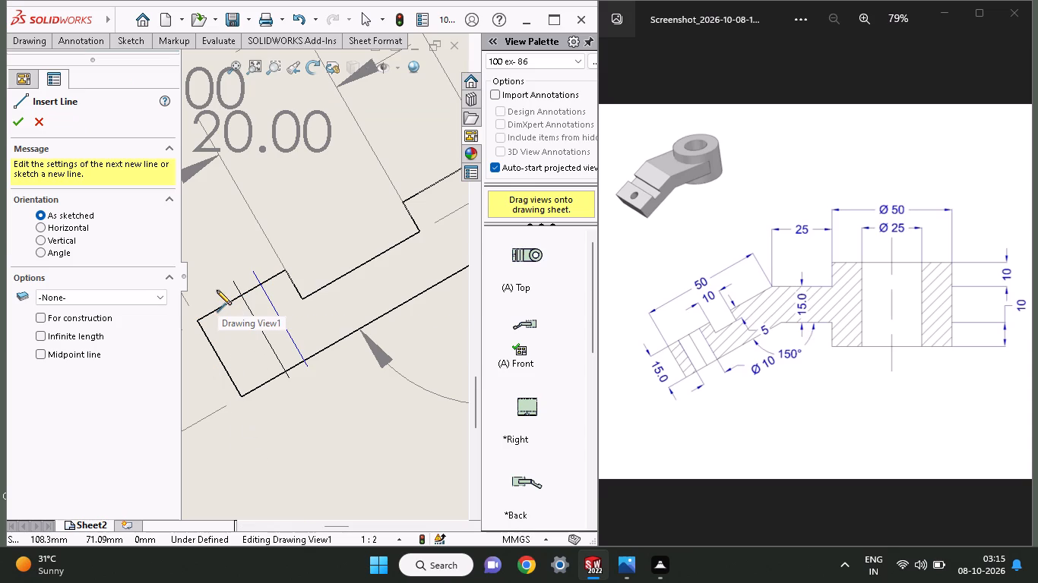
pyautogui.click(215, 295)
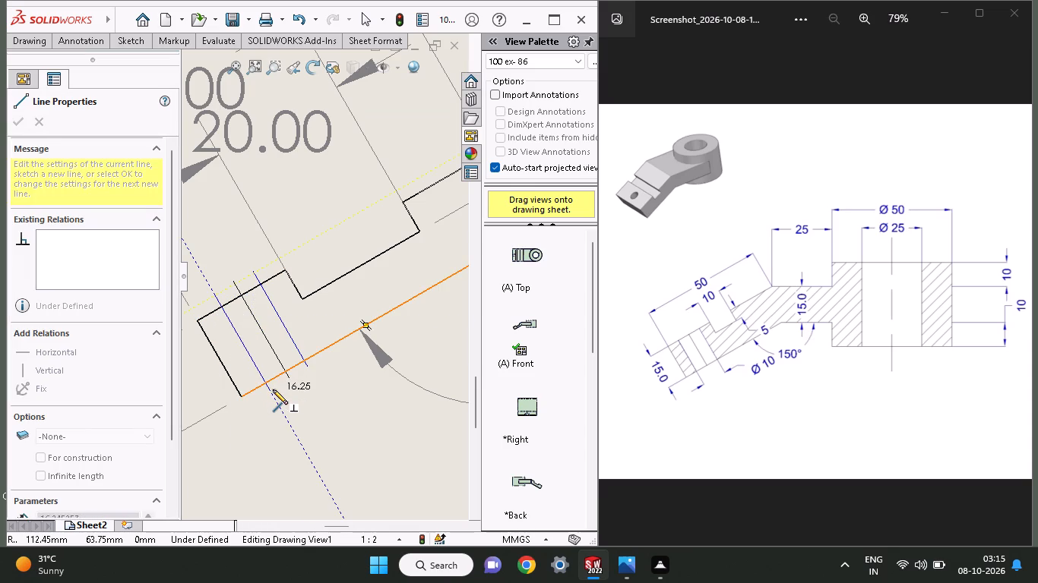
pyautogui.click(273, 392)
pyautogui.rightClick(231, 239)
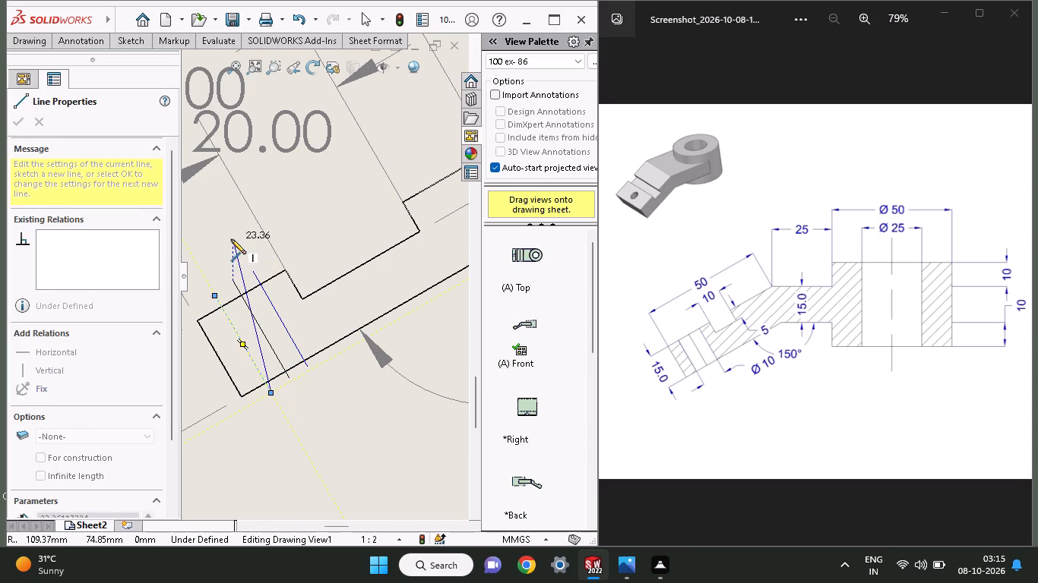
pyautogui.click(245, 239)
pyautogui.rightClick(233, 249)
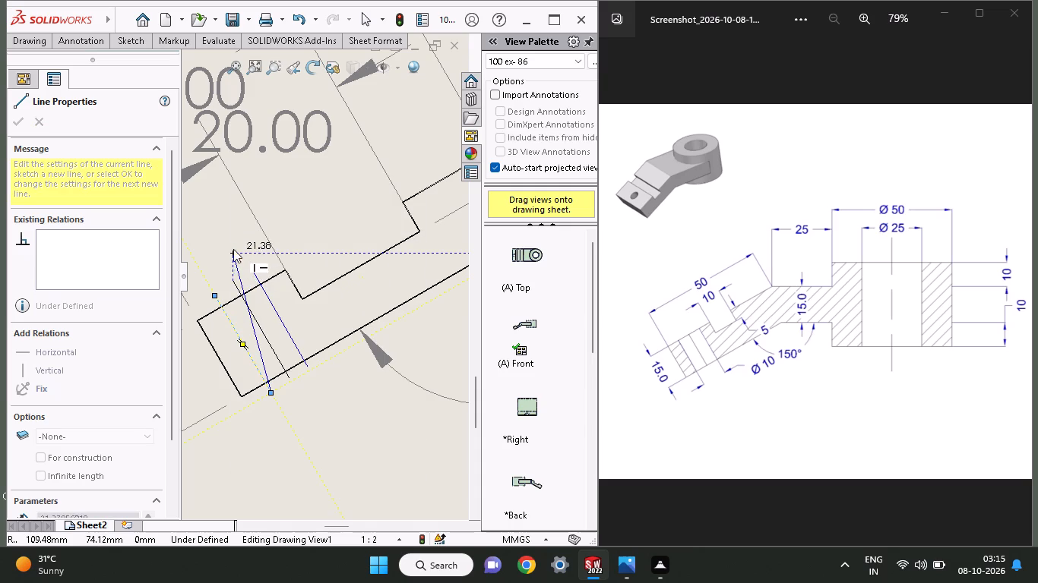
pyautogui.click(245, 266)
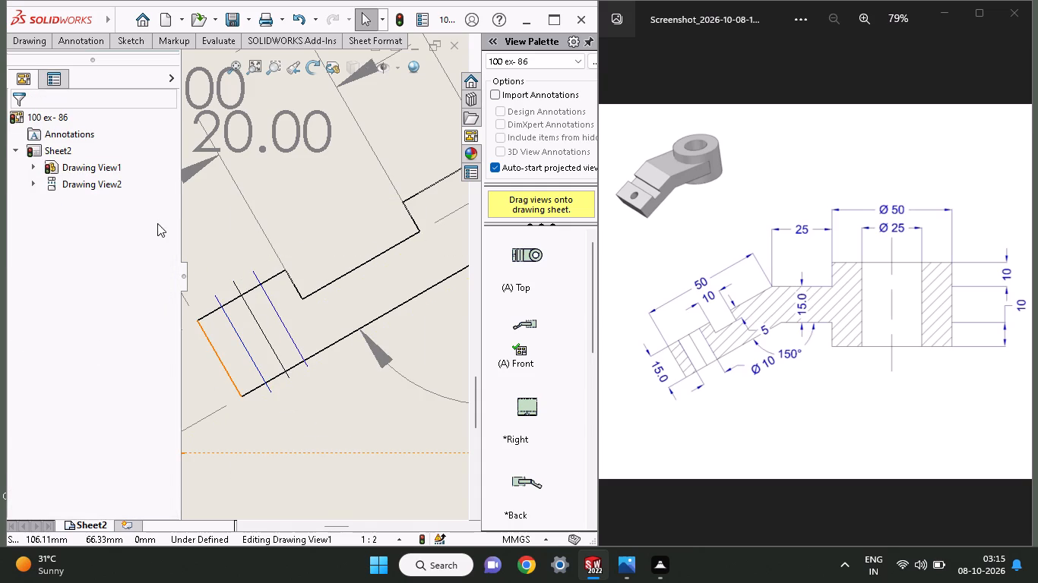
# Dimension the lower endpoints of the outer-end line and the middle line 5 mm apart, placing the value below the tip.
pyautogui.click(110, 35)
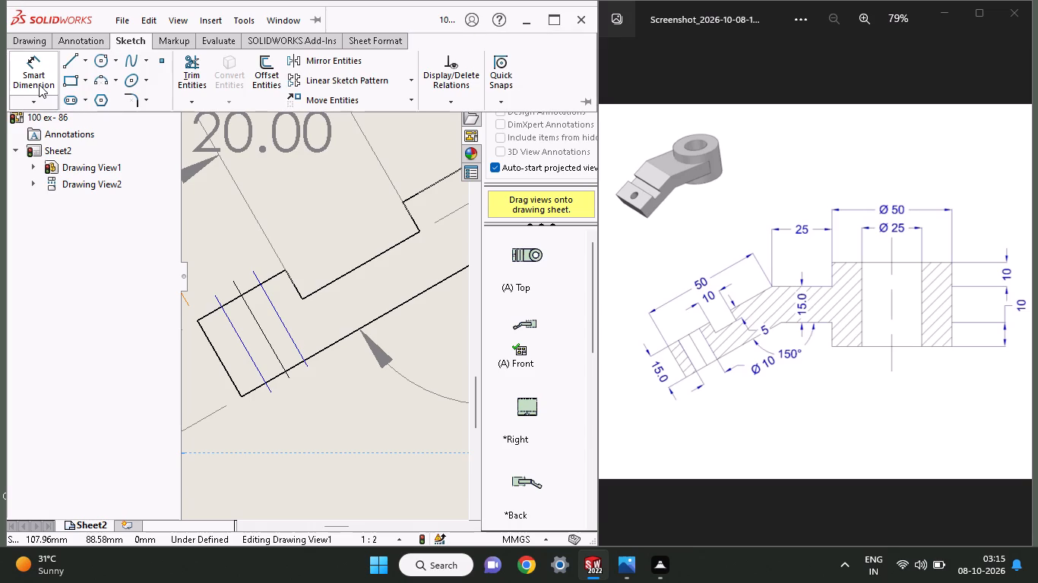
pyautogui.click(39, 84)
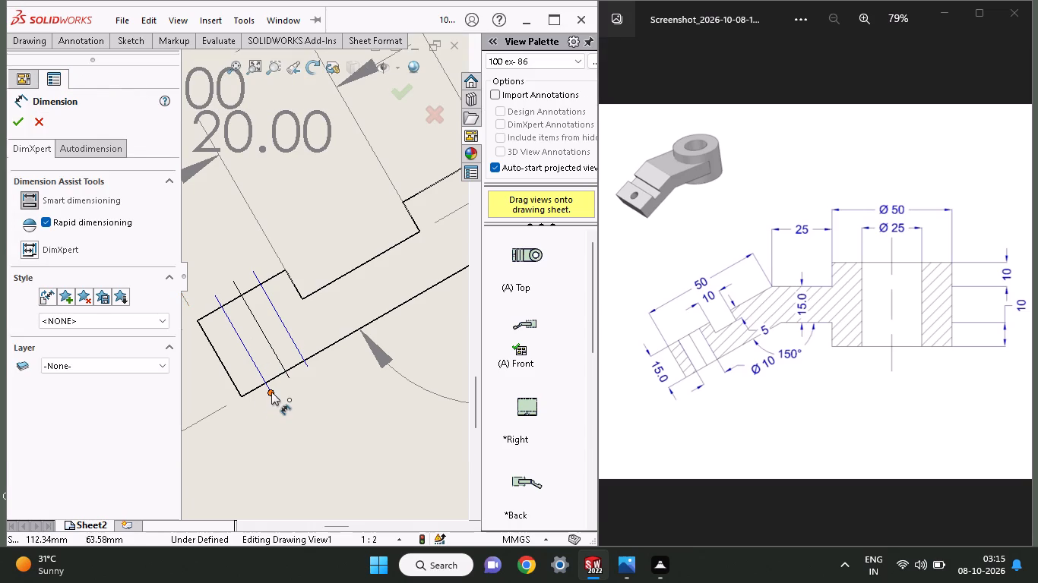
pyautogui.click(271, 392)
pyautogui.click(288, 377)
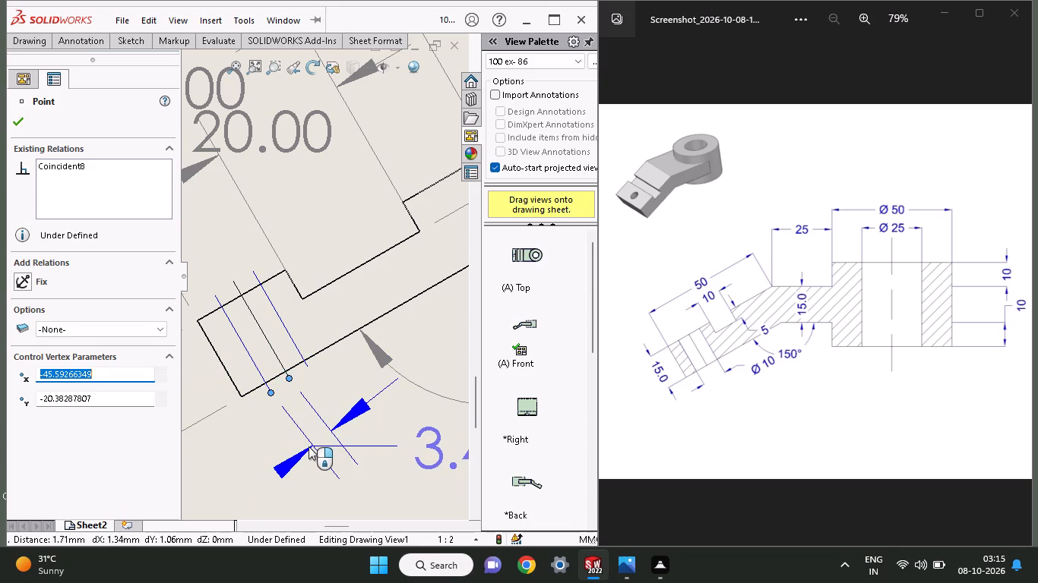
pyautogui.click(309, 446)
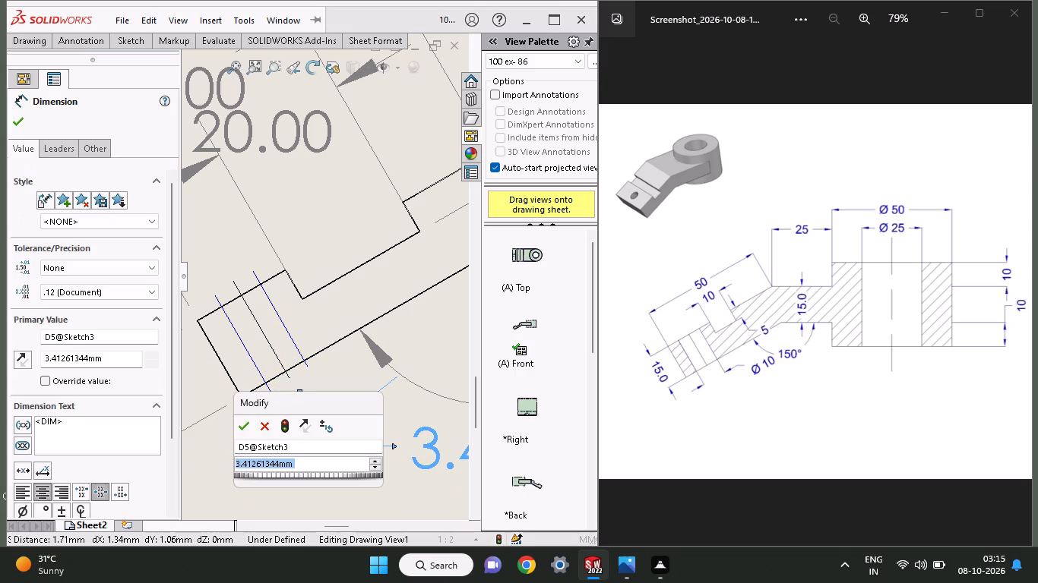
pyautogui.press('5')
pyautogui.press('Return')
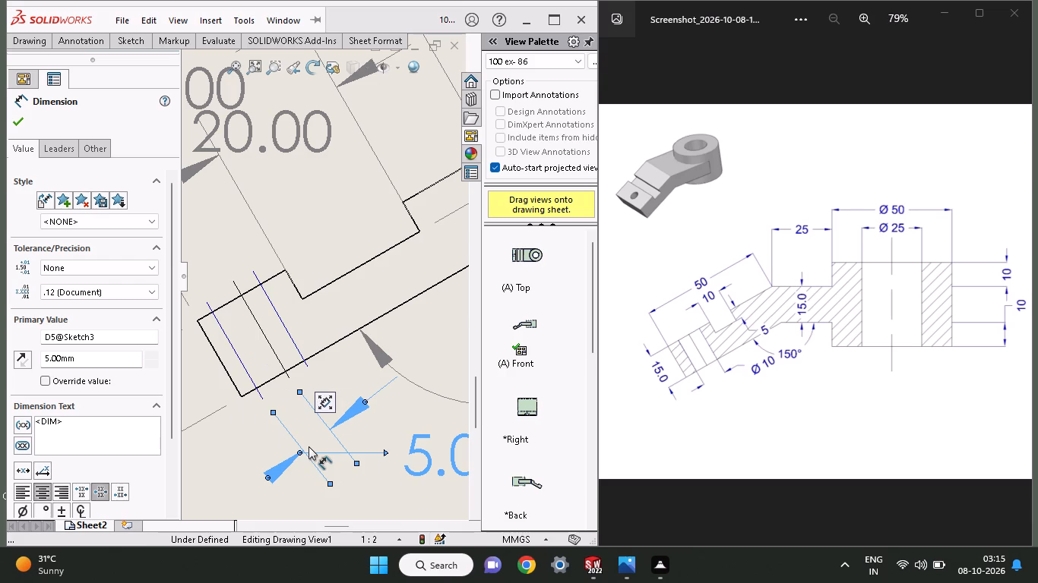
# Dimension the lower endpoints of the middle line and the notch-side line 5 mm apart, placing the value above the tip.
pyautogui.click(291, 376)
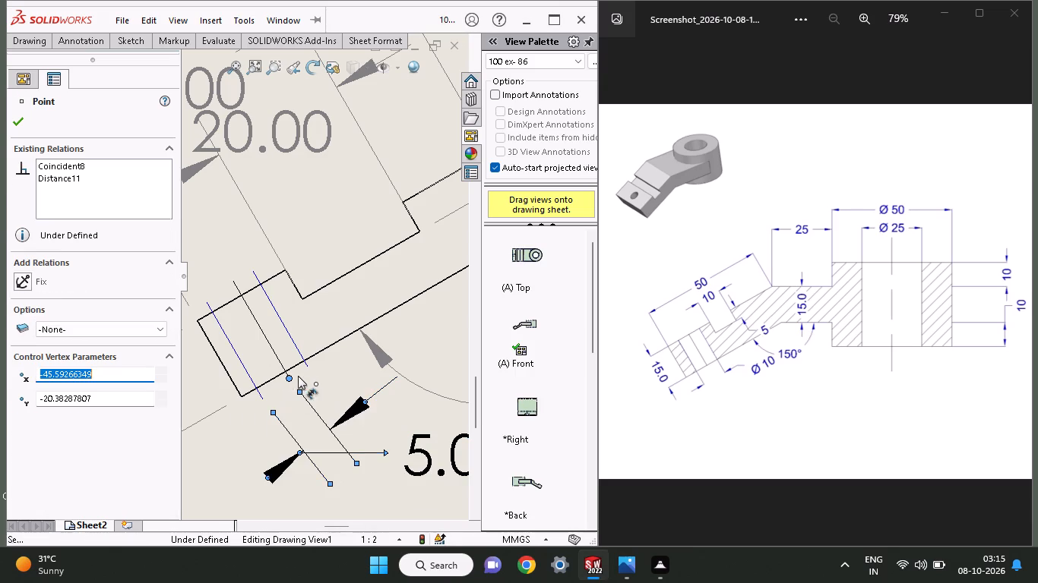
pyautogui.click(309, 370)
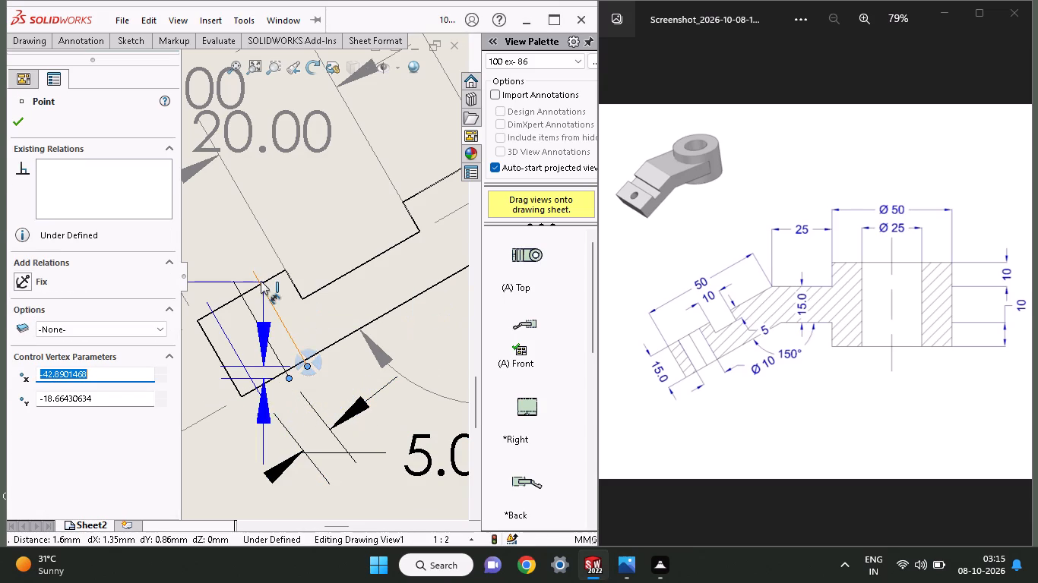
pyautogui.click(244, 239)
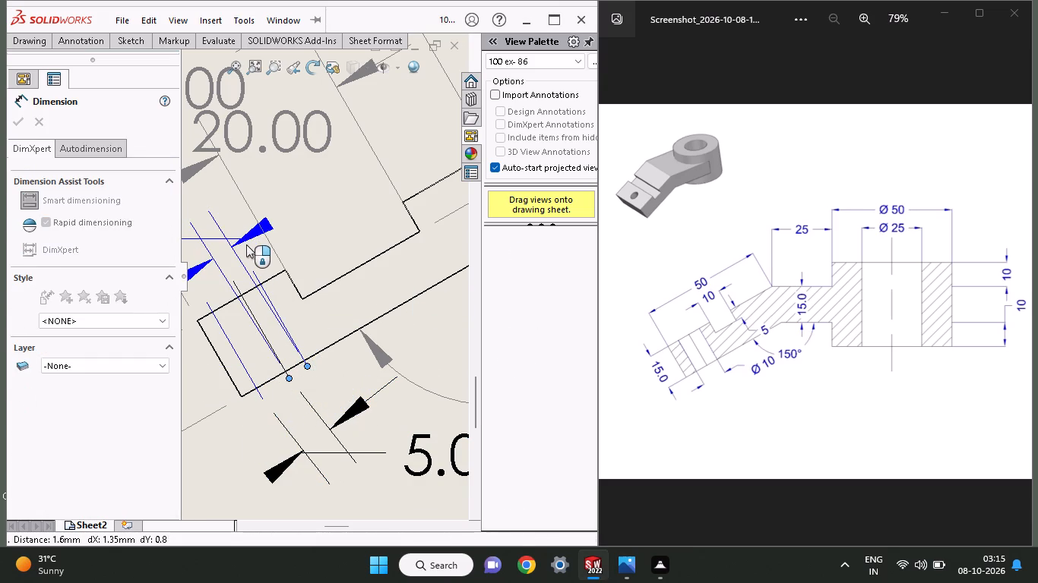
pyautogui.press('5')
pyautogui.press('Return')
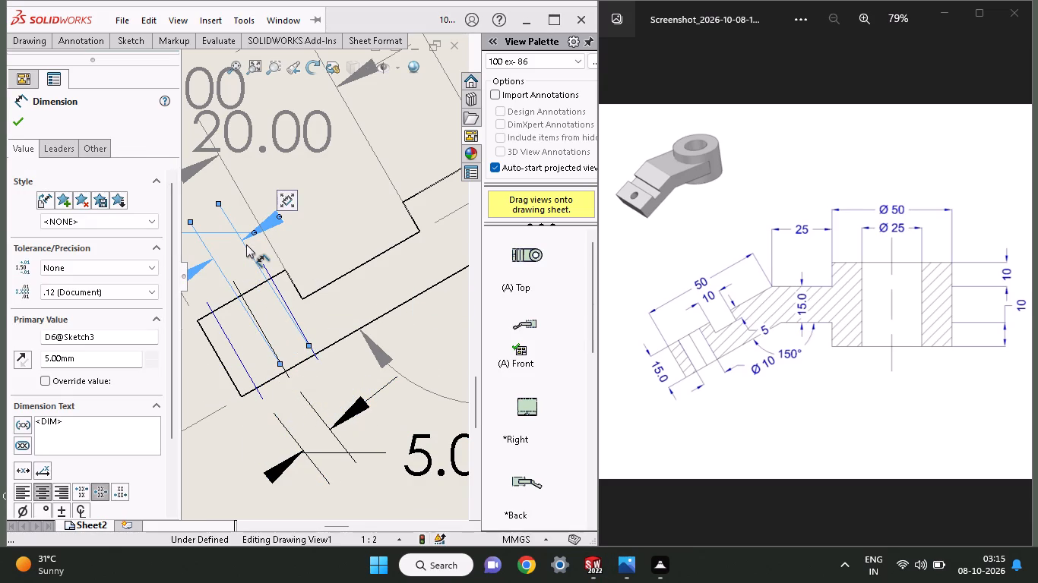
pyautogui.click(12, 116)
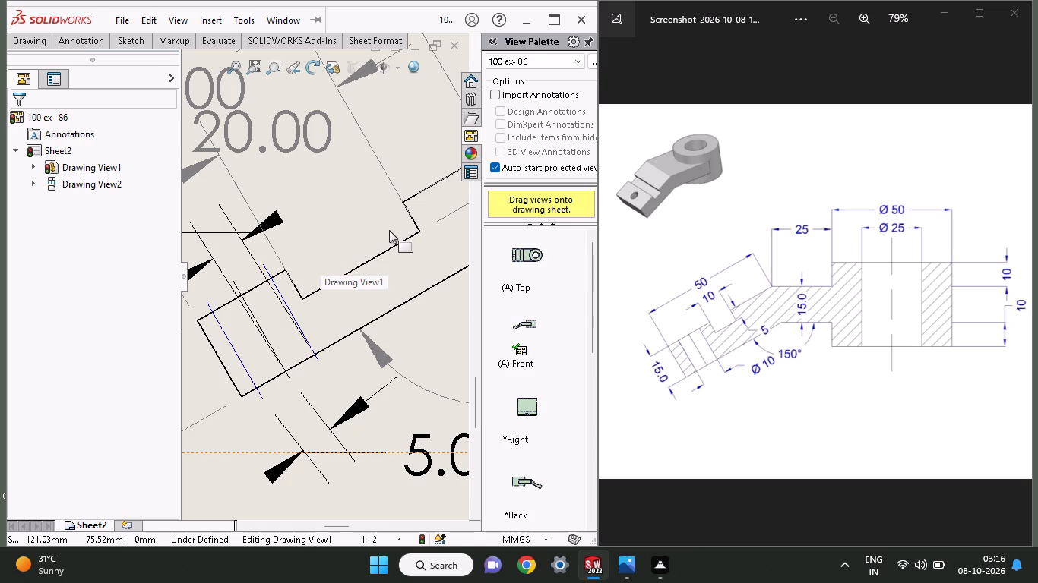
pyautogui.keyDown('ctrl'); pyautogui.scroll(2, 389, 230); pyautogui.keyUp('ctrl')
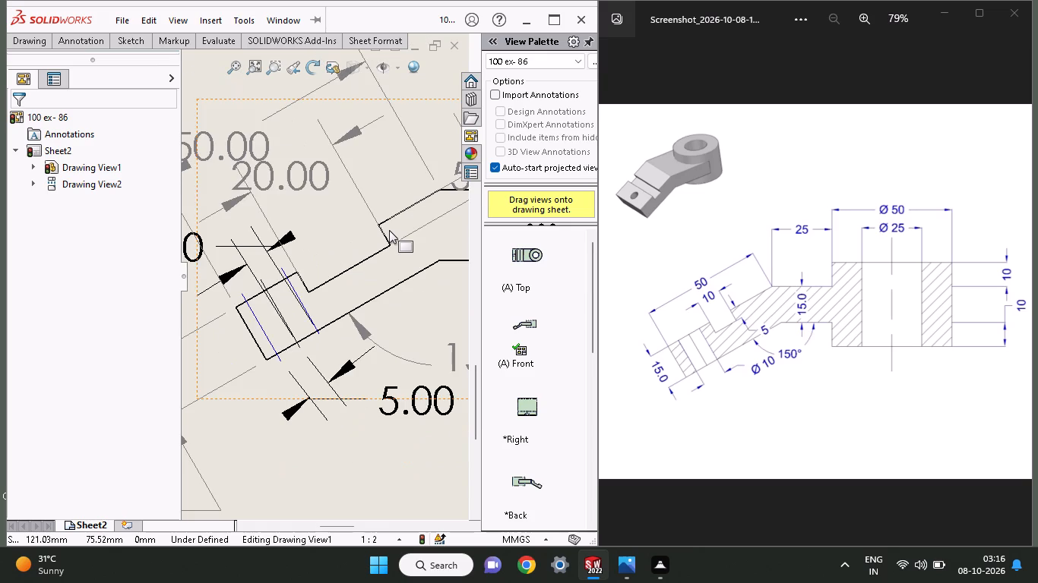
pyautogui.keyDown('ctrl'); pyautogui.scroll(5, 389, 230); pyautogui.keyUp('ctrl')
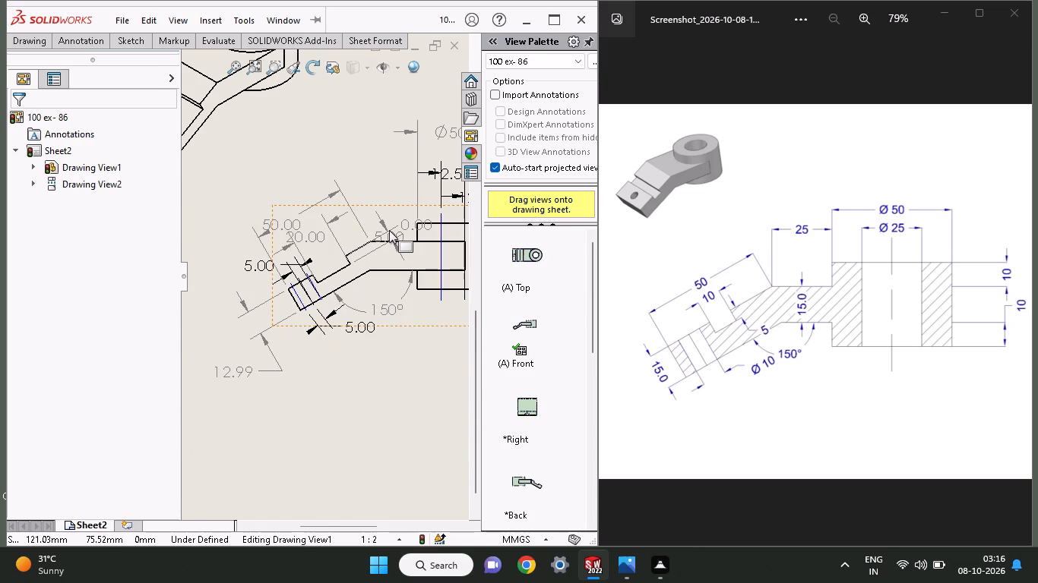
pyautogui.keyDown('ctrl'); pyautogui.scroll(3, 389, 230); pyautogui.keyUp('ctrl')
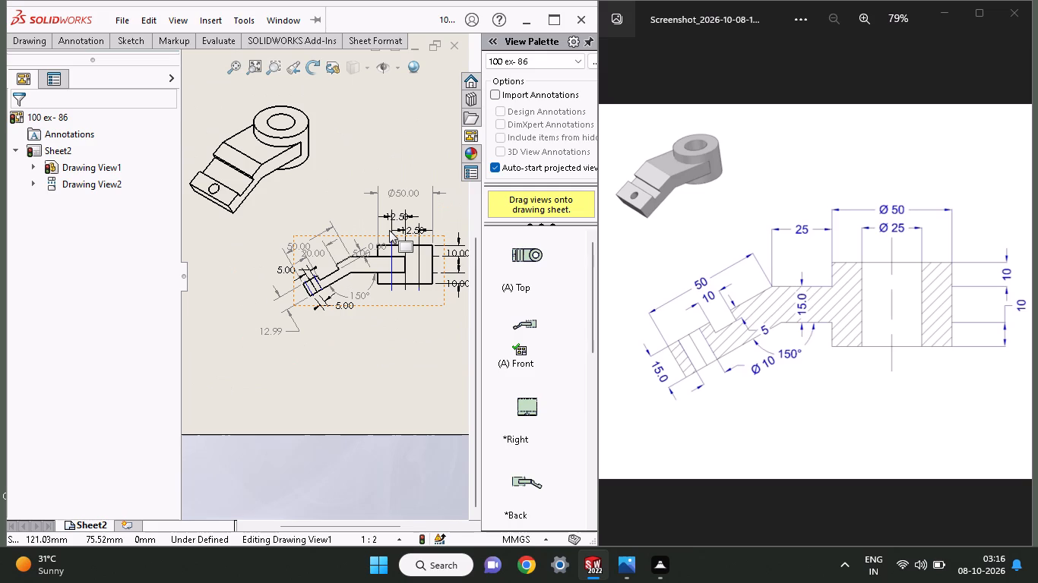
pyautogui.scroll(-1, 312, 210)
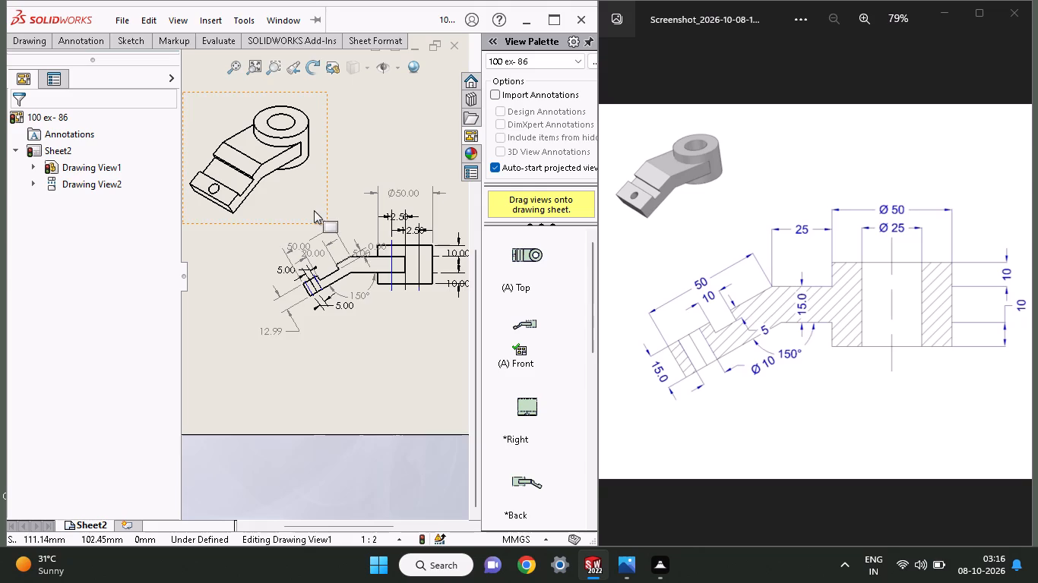
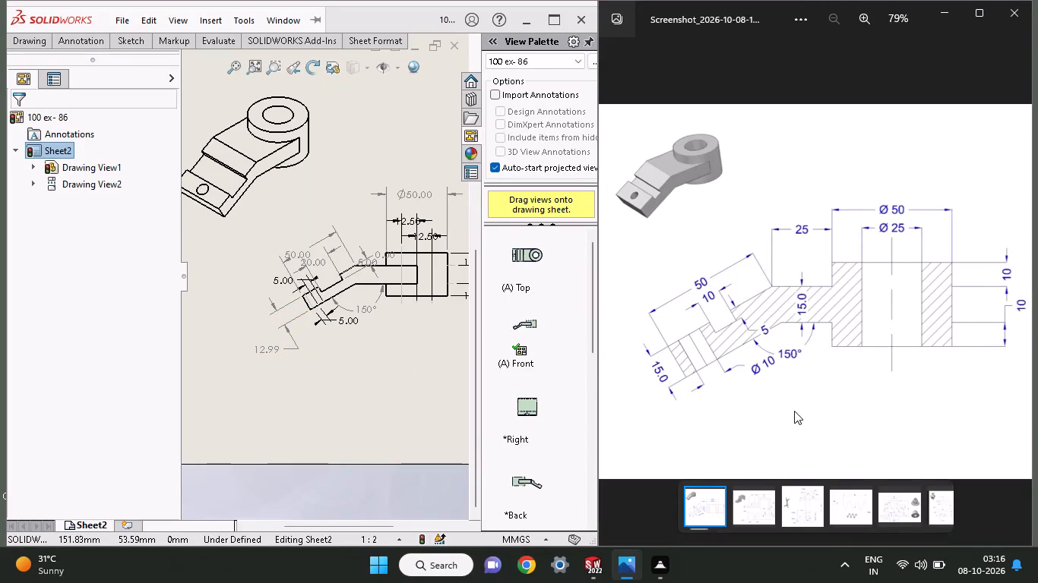
# Save the drawing as a PDF file (Adobe Portable Document Format) named 100 ex- 86.
pyautogui.click(794, 411)
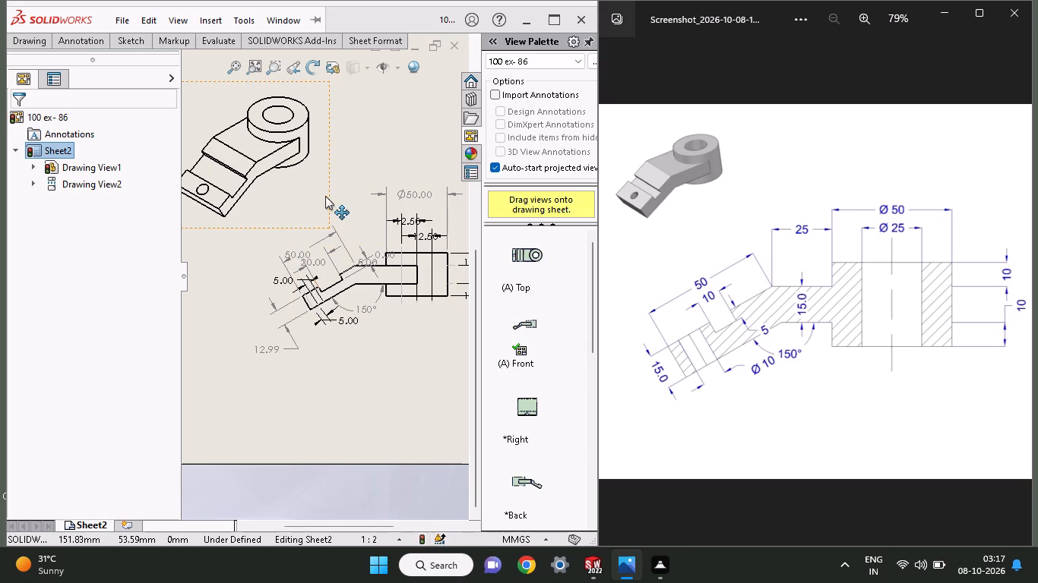
pyautogui.click(119, 35)
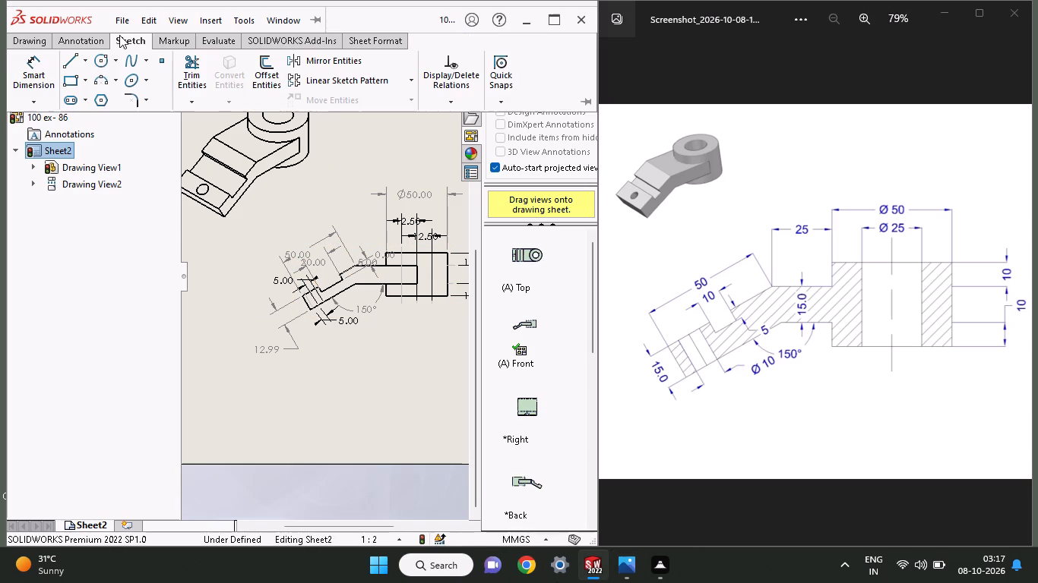
pyautogui.click(122, 10)
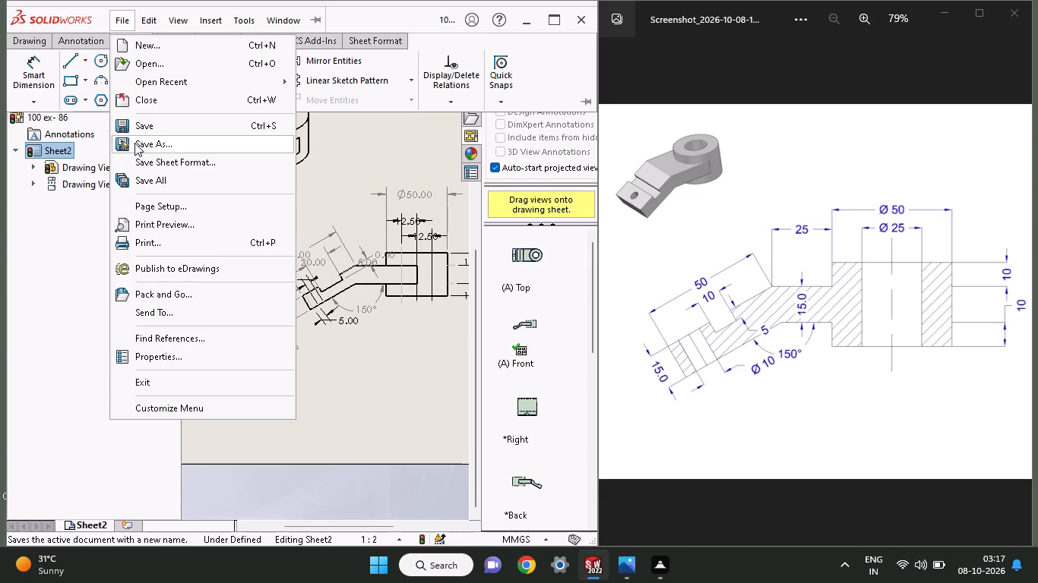
pyautogui.click(134, 143)
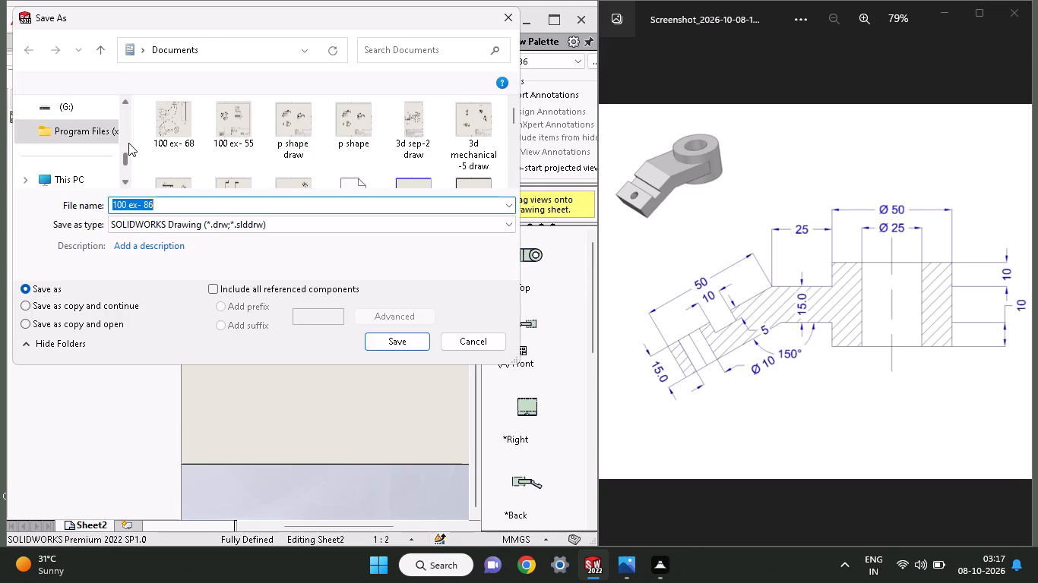
pyautogui.click(161, 225)
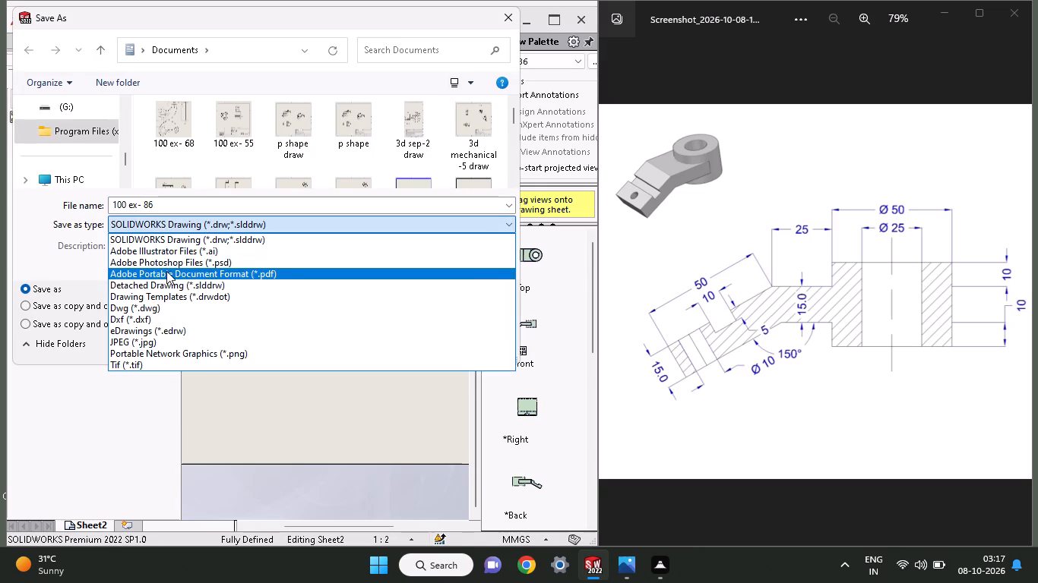
pyautogui.click(166, 271)
pyautogui.click(419, 366)
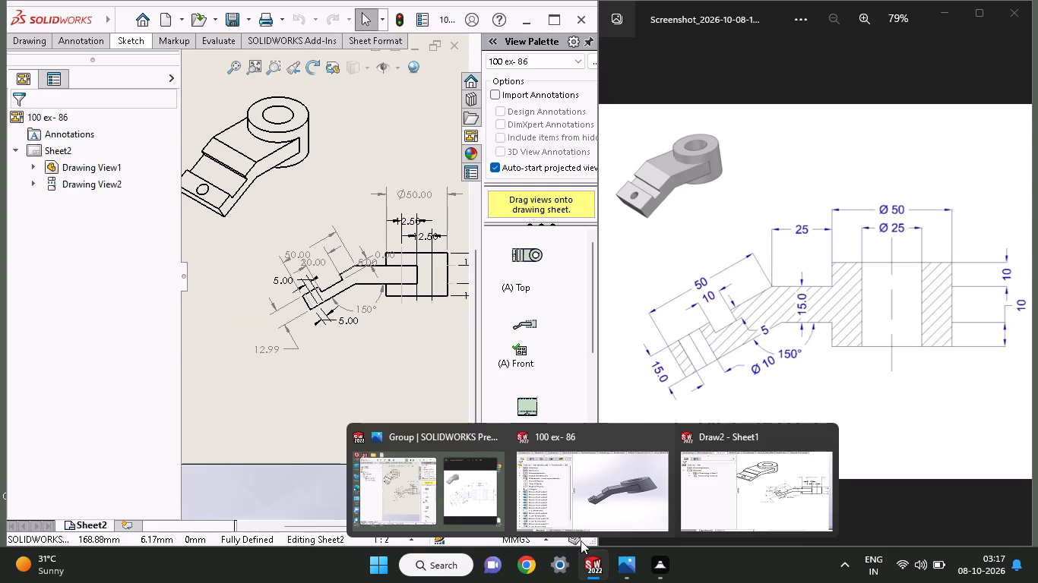
# Switch to the 100 ex- 86 part window and create a new part document.
pyautogui.click(587, 512)
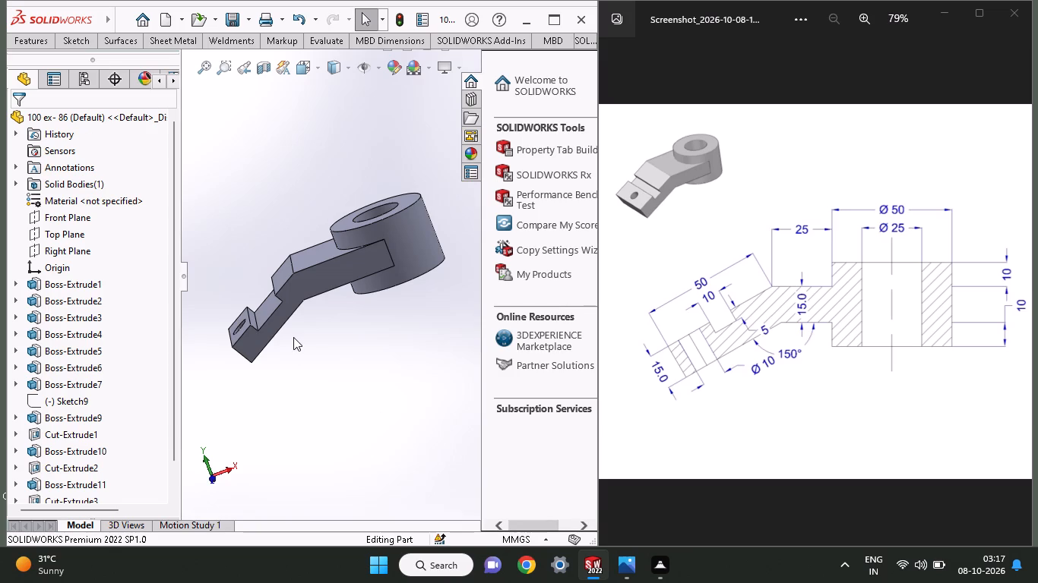
pyautogui.click(171, 17)
pyautogui.click(339, 175)
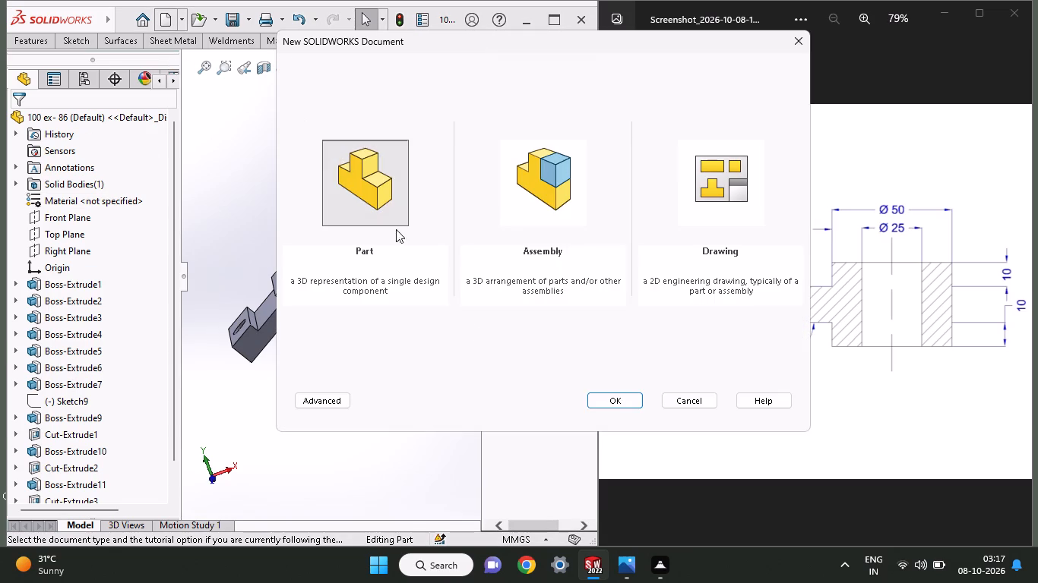
pyautogui.click(603, 402)
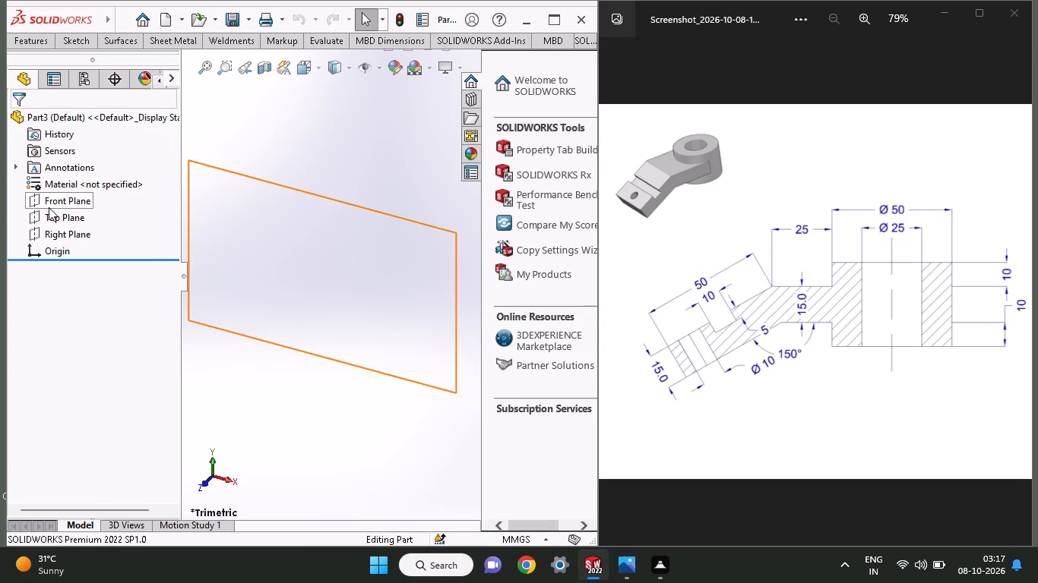
# Start a sketch on the Top Plane and sketch a circle of about 50.8 mm radius centred on the origin.
pyautogui.click(55, 213)
pyautogui.click(68, 197)
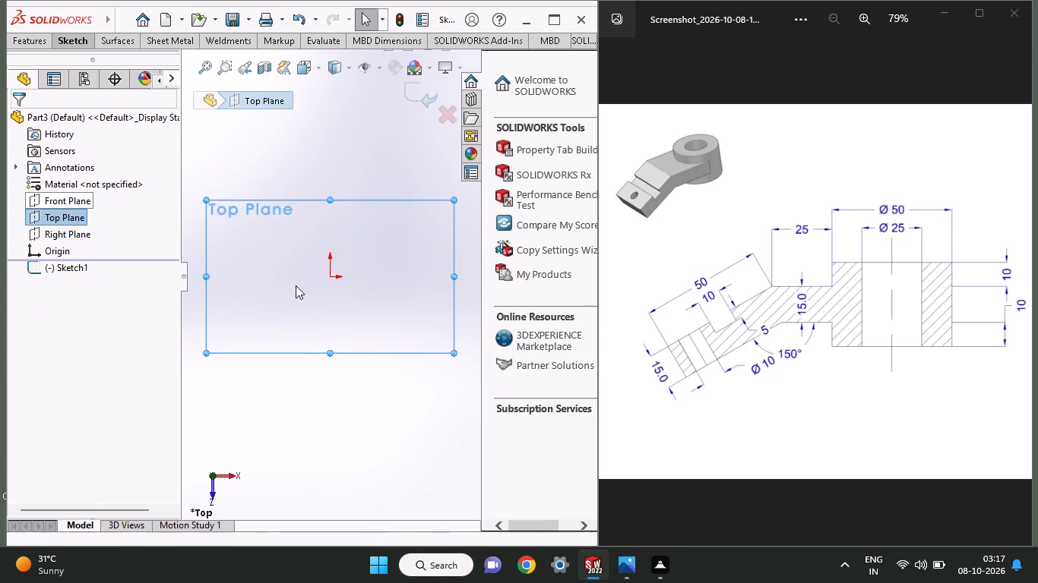
pyautogui.click(64, 32)
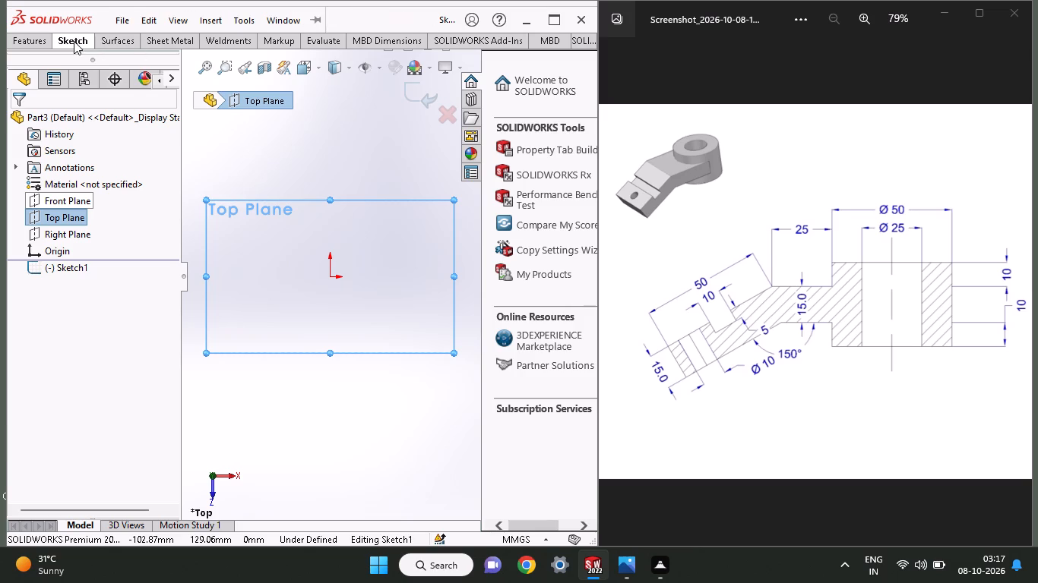
pyautogui.click(74, 41)
pyautogui.click(105, 94)
pyautogui.click(327, 277)
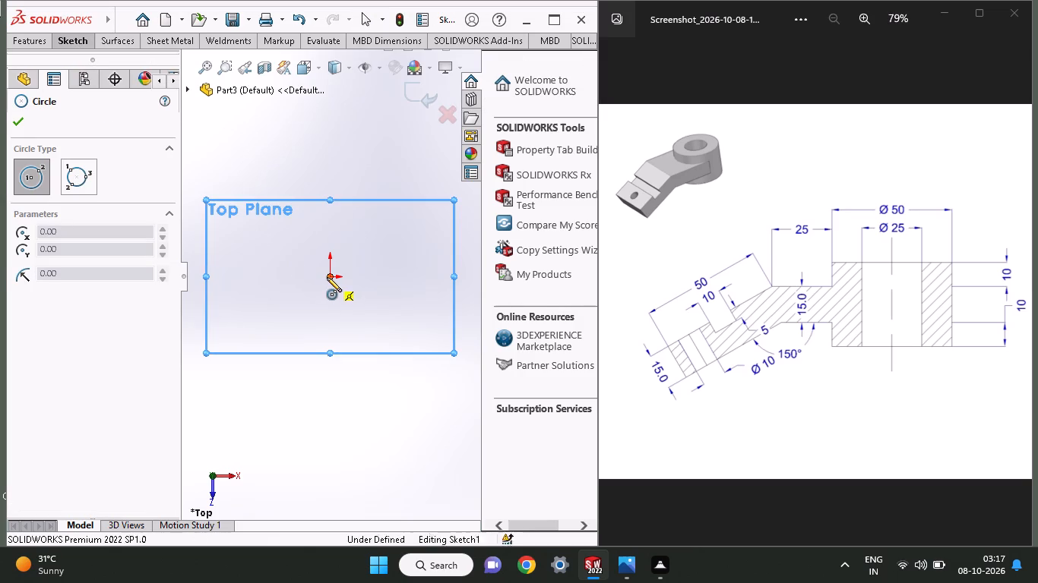
pyautogui.click(356, 342)
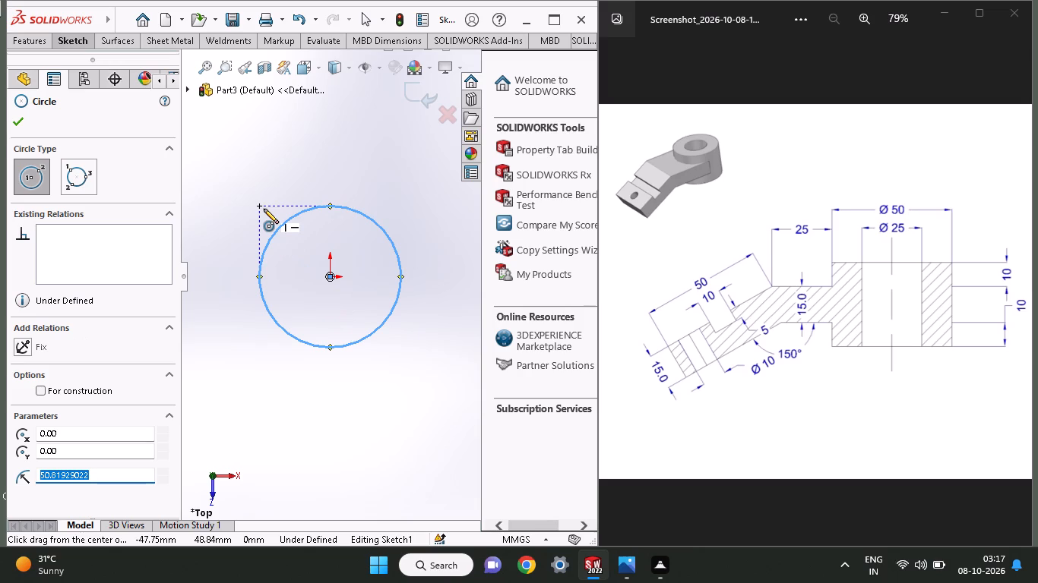
# Dimension the circle's diameter at 50 mm, placing the value below the circle.
pyautogui.click(65, 34)
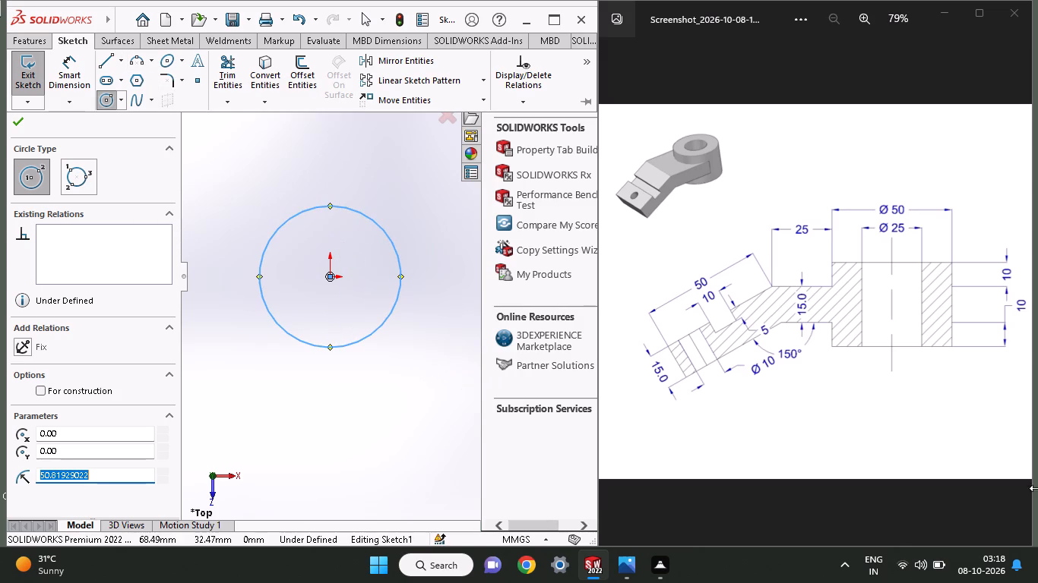
pyautogui.click(71, 63)
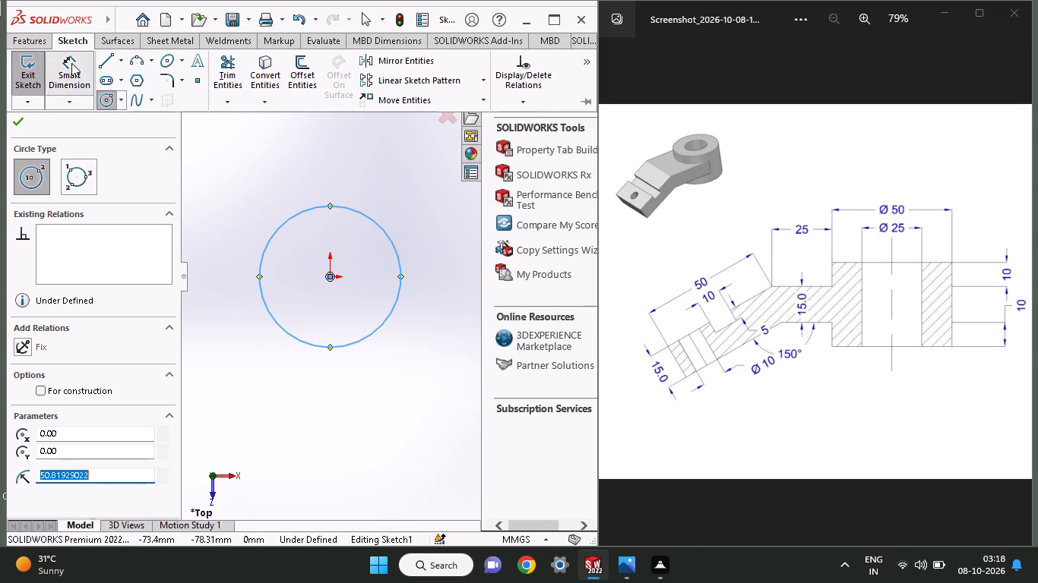
pyautogui.click(325, 348)
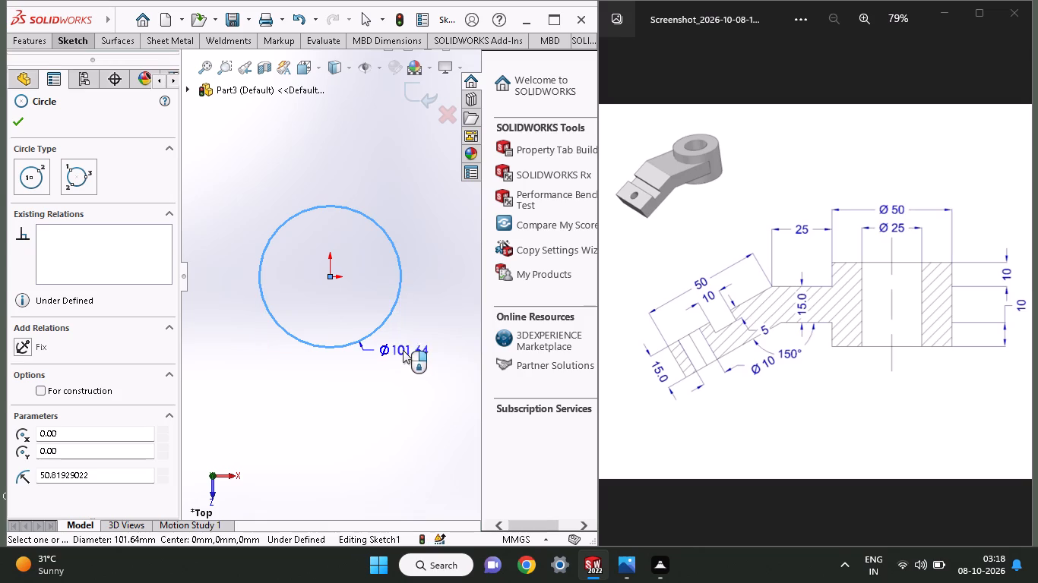
pyautogui.click(391, 411)
pyautogui.write('50')
pyautogui.press('Return')
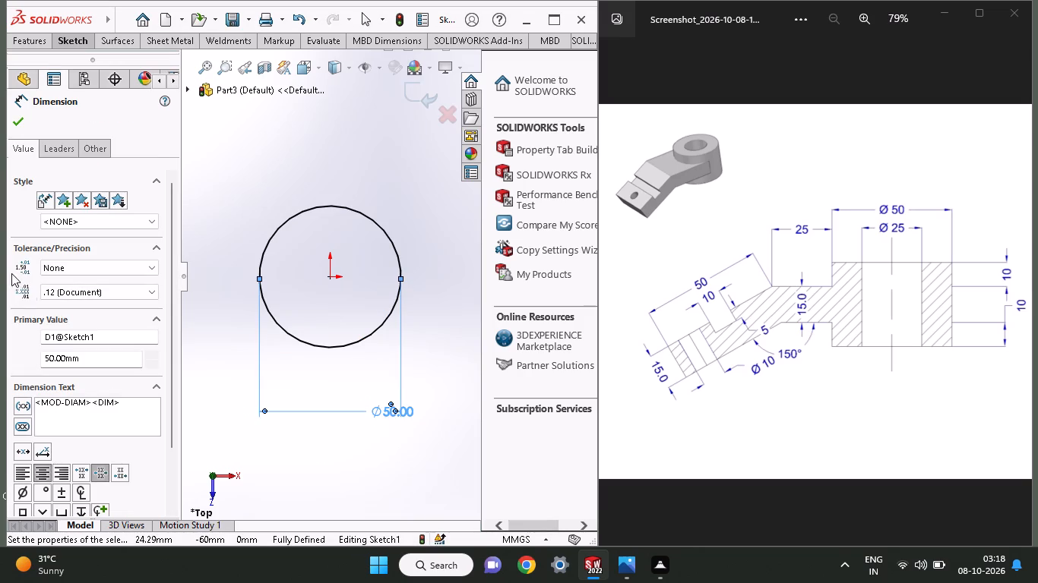
# Sketch a corner rectangle about 49 mm wide and 27 mm high from the circle's centre, extending down and to the left past the circle.
pyautogui.click(65, 39)
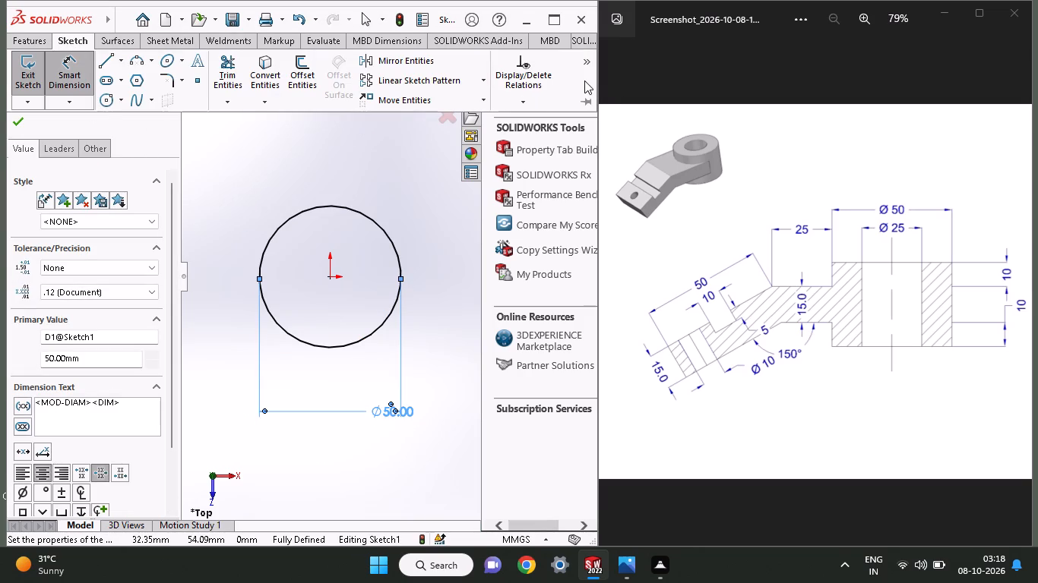
pyautogui.click(584, 80)
pyautogui.click(492, 120)
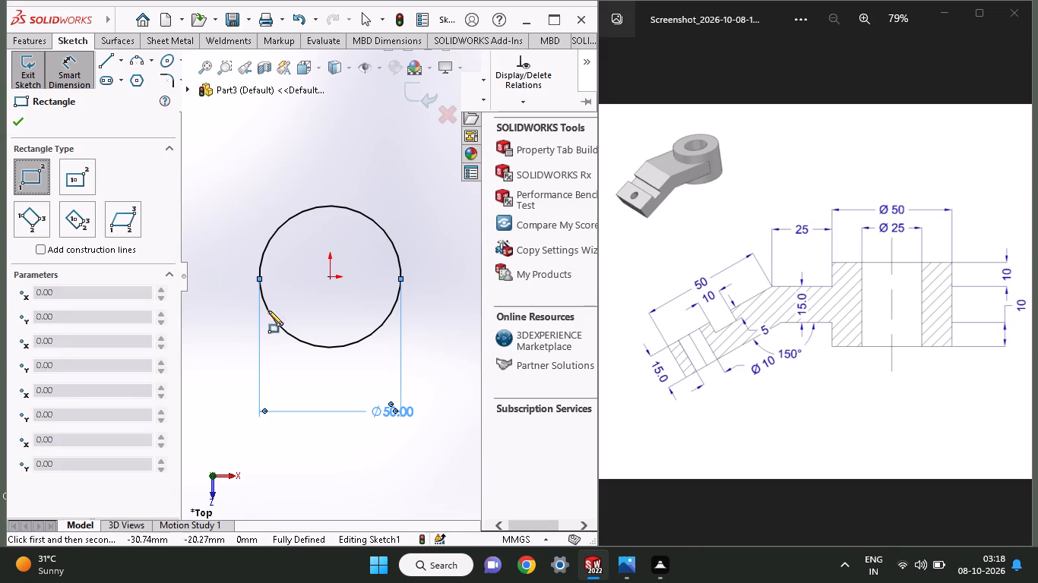
pyautogui.click(328, 279)
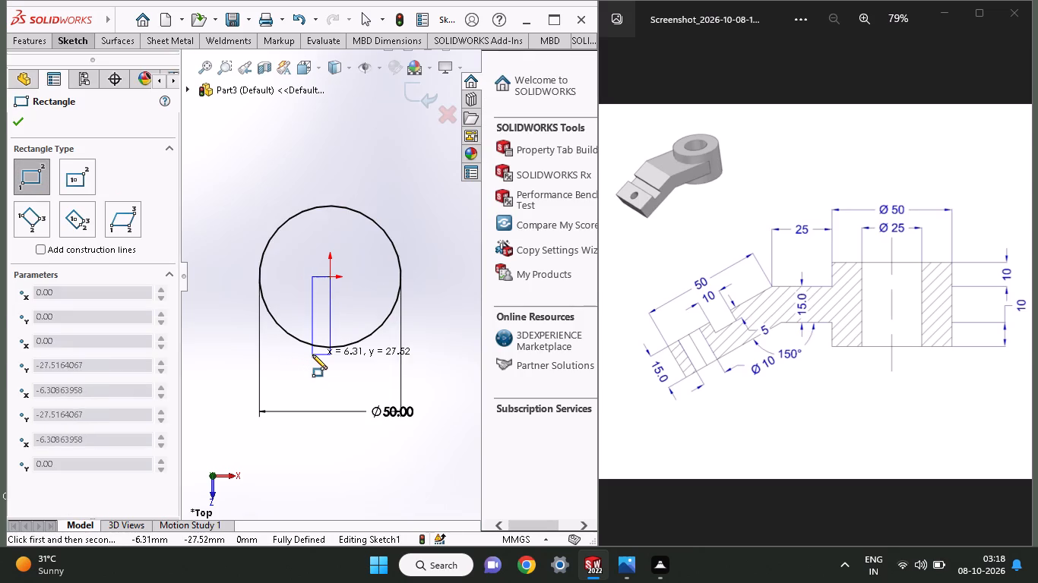
pyautogui.click(191, 353)
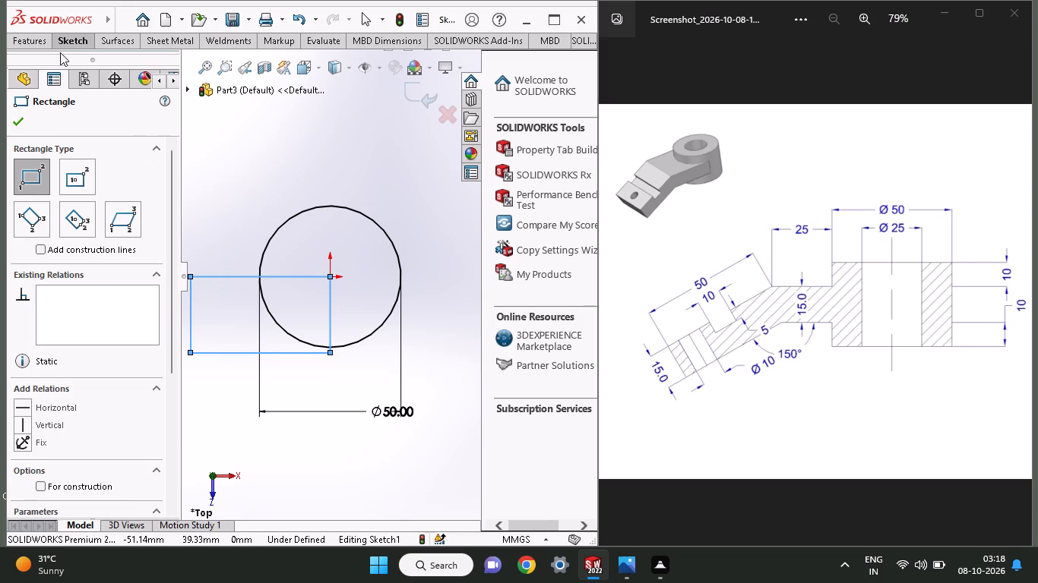
# Dimension the rectangle's vertical side through the origin at 25 mm, placing the value outside the circle.
pyautogui.click(60, 43)
pyautogui.click(56, 68)
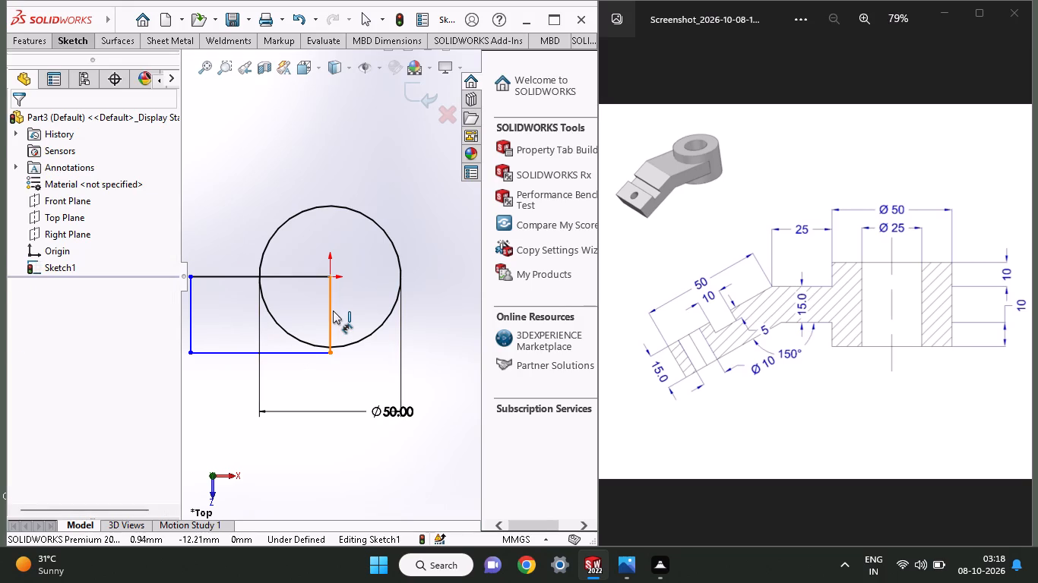
pyautogui.click(333, 310)
pyautogui.click(444, 323)
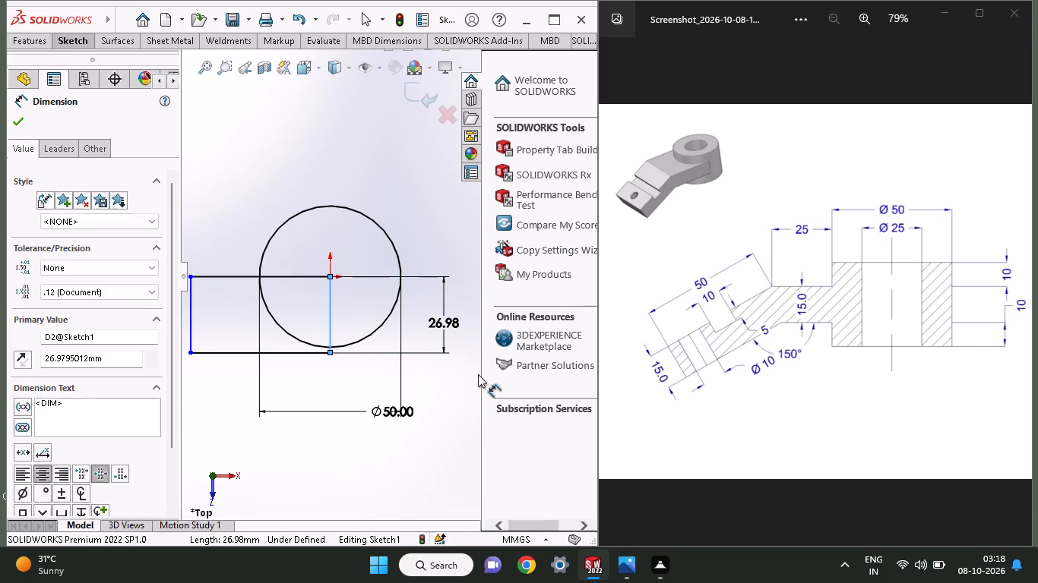
pyautogui.write('25')
pyautogui.press('Return')
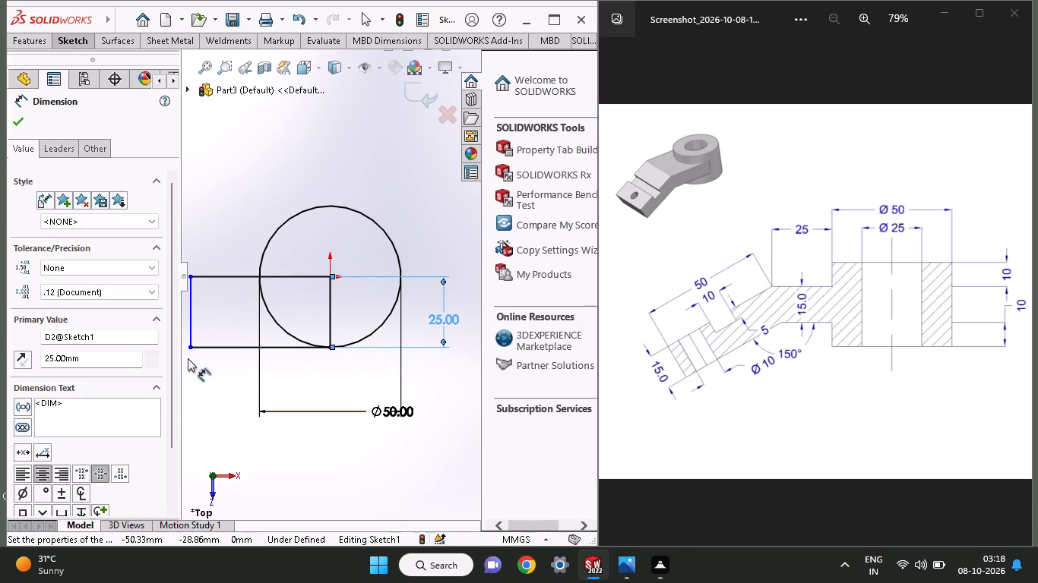
# Dimension the rectangle's lower horizontal edge at 550 mm, placing the value below the circle's diameter dimension.
pyautogui.click(229, 351)
pyautogui.click(237, 433)
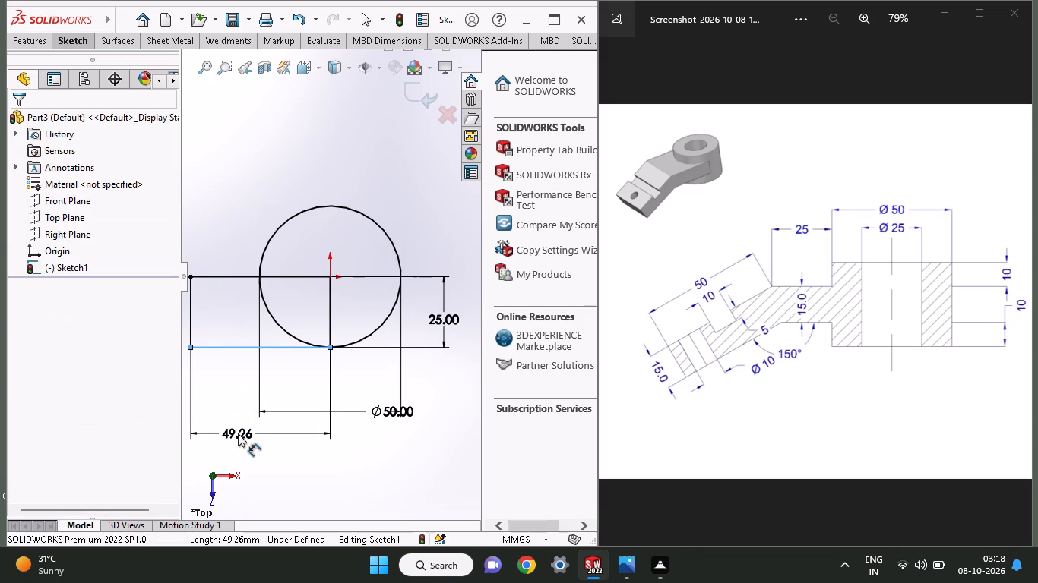
pyautogui.write('550')
pyautogui.press('Return')
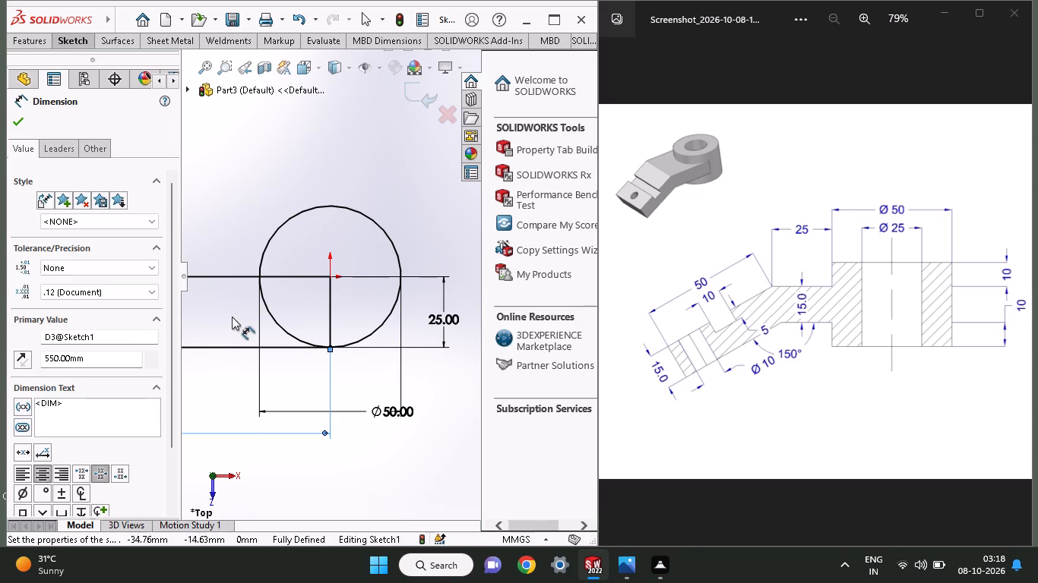
pyautogui.click(18, 122)
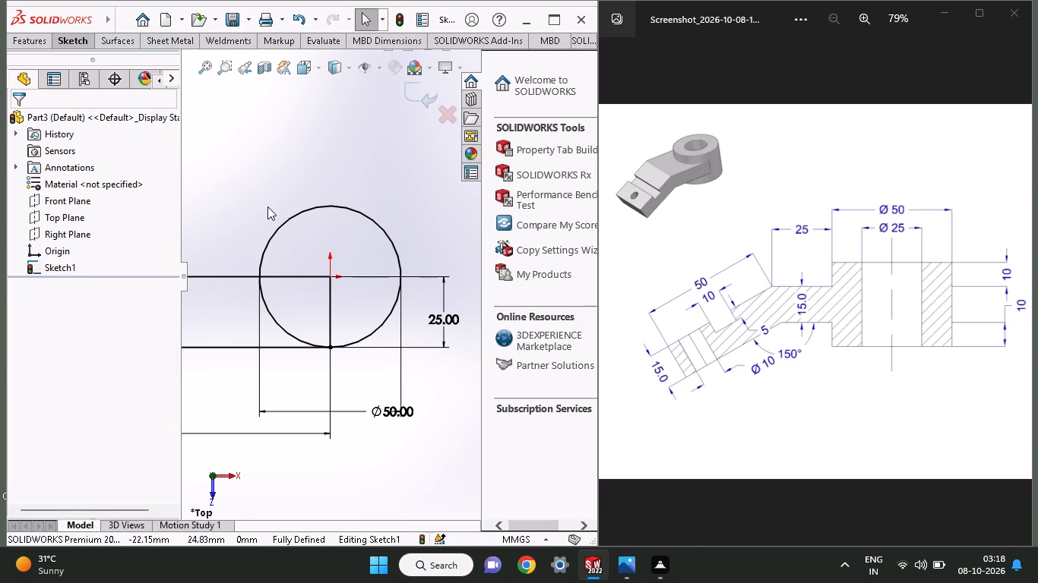
# Set the rectangle's horizontal length dimension to 50 mm.
pyautogui.keyDown('ctrl'); pyautogui.scroll(3, 267, 206); pyautogui.keyUp('ctrl')
pyautogui.keyDown('ctrl'); pyautogui.scroll(-3, 267, 206); pyautogui.keyUp('ctrl')
pyautogui.keyDown('ctrl'); pyautogui.scroll(4, 267, 206); pyautogui.keyUp('ctrl')
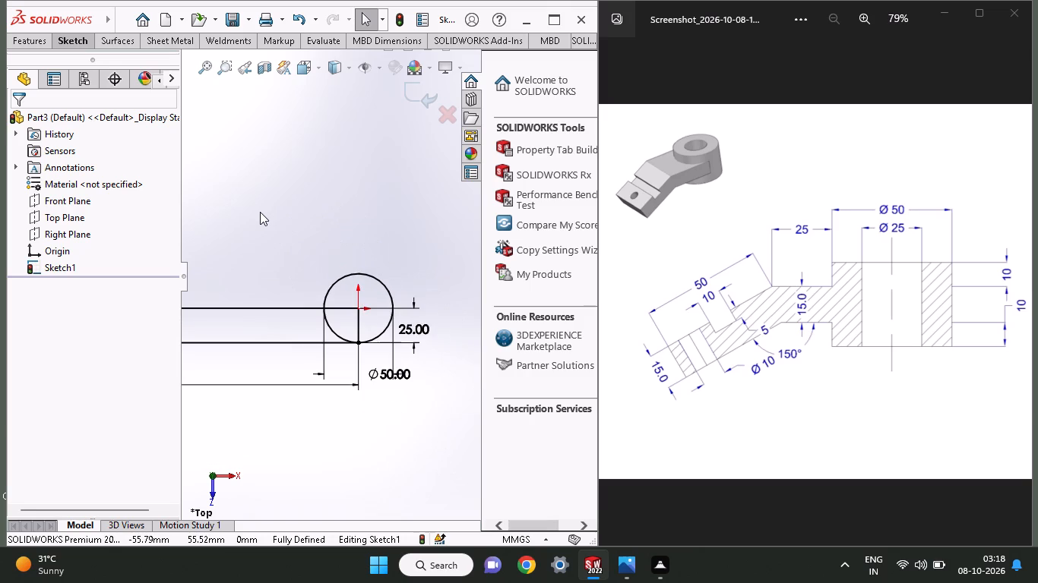
pyautogui.keyDown('ctrl'); pyautogui.scroll(5, 248, 233); pyautogui.keyUp('ctrl')
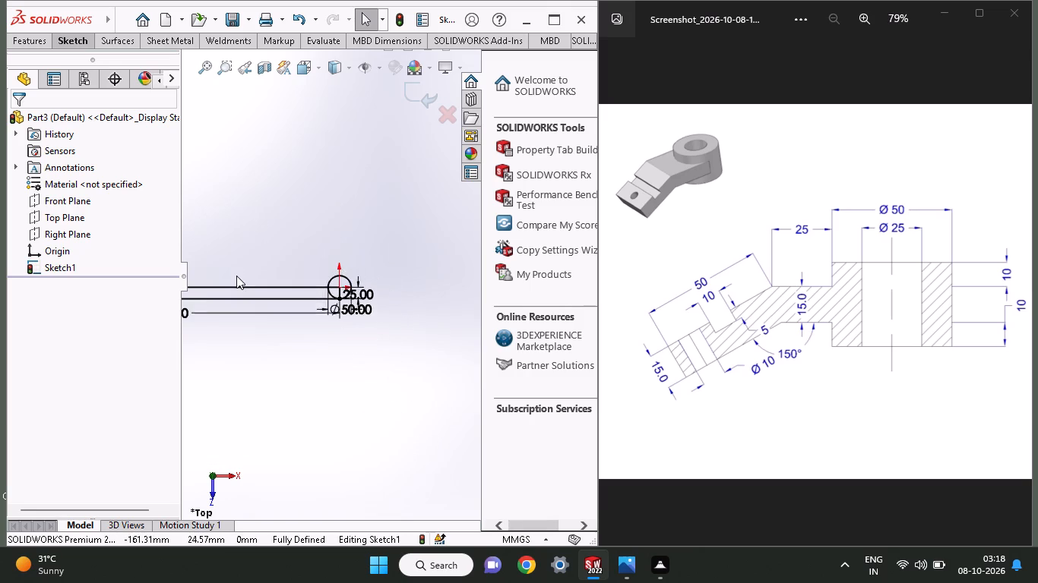
pyautogui.keyDown('ctrl'); pyautogui.scroll(5, 236, 276); pyautogui.keyUp('ctrl')
pyautogui.keyDown('ctrl'); pyautogui.scroll(-4, 236, 276); pyautogui.keyUp('ctrl')
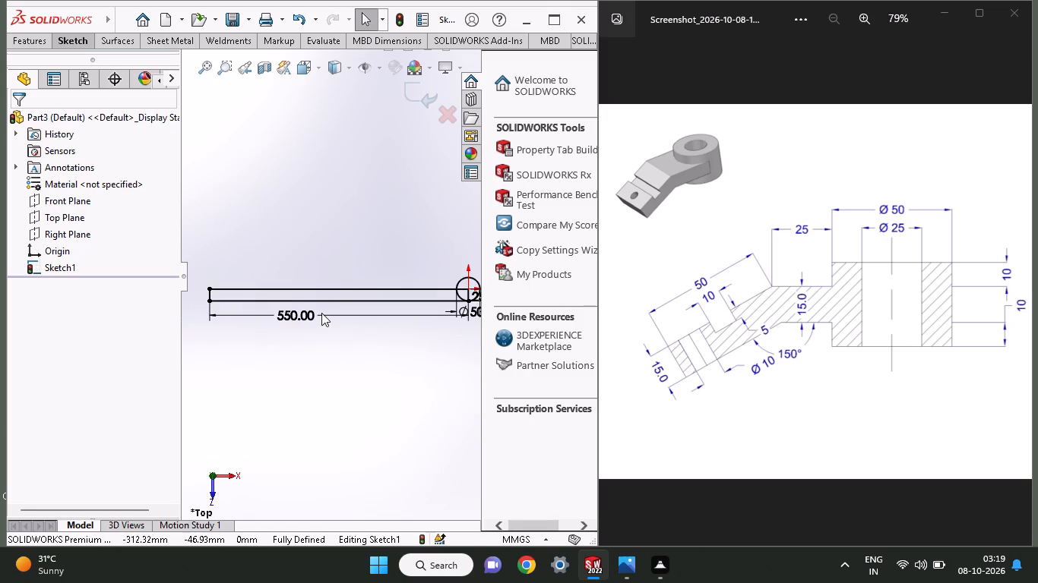
pyautogui.doubleClick(302, 315)
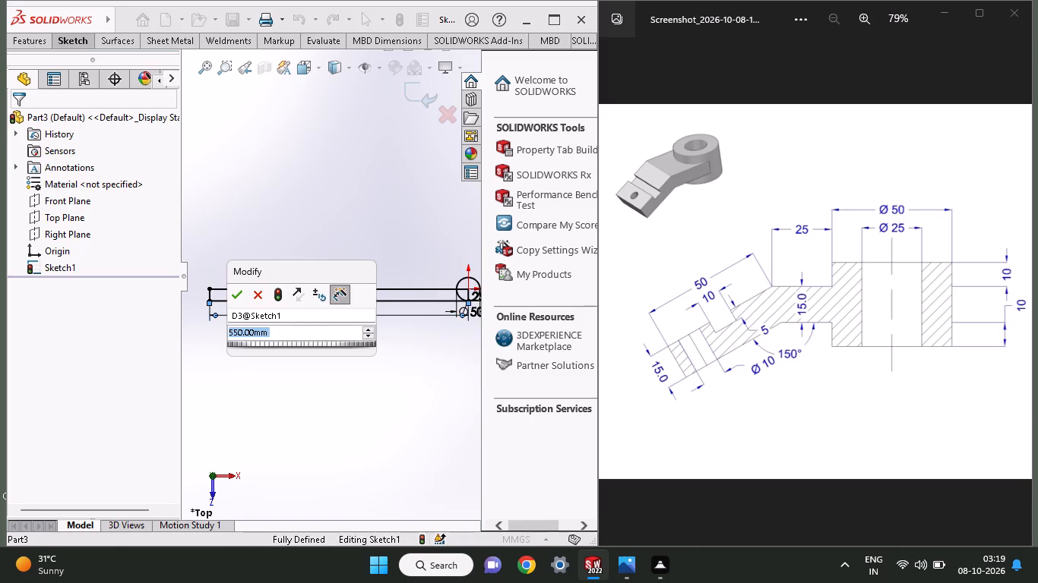
pyautogui.write('50')
pyautogui.press('Return')
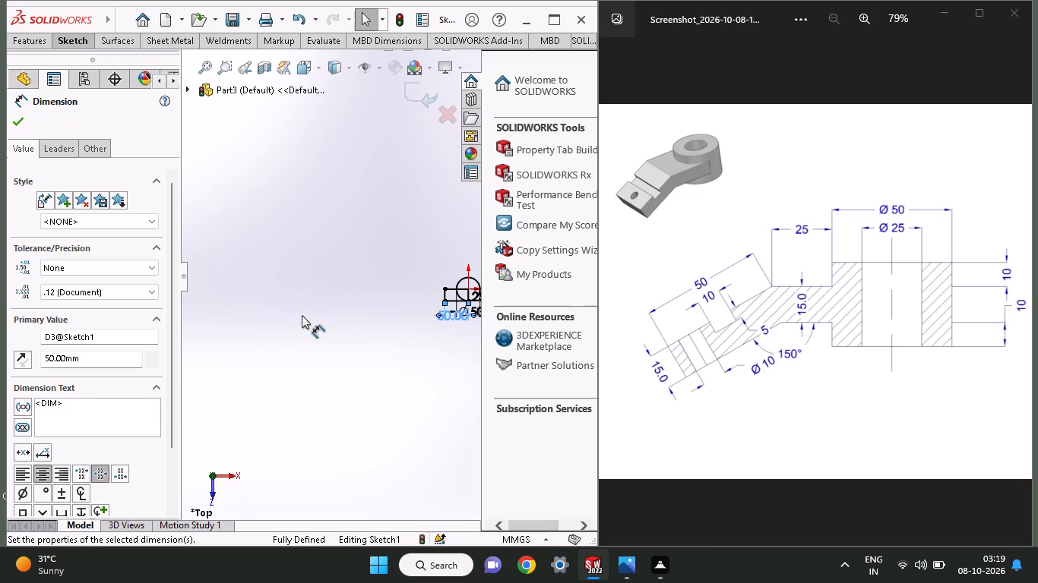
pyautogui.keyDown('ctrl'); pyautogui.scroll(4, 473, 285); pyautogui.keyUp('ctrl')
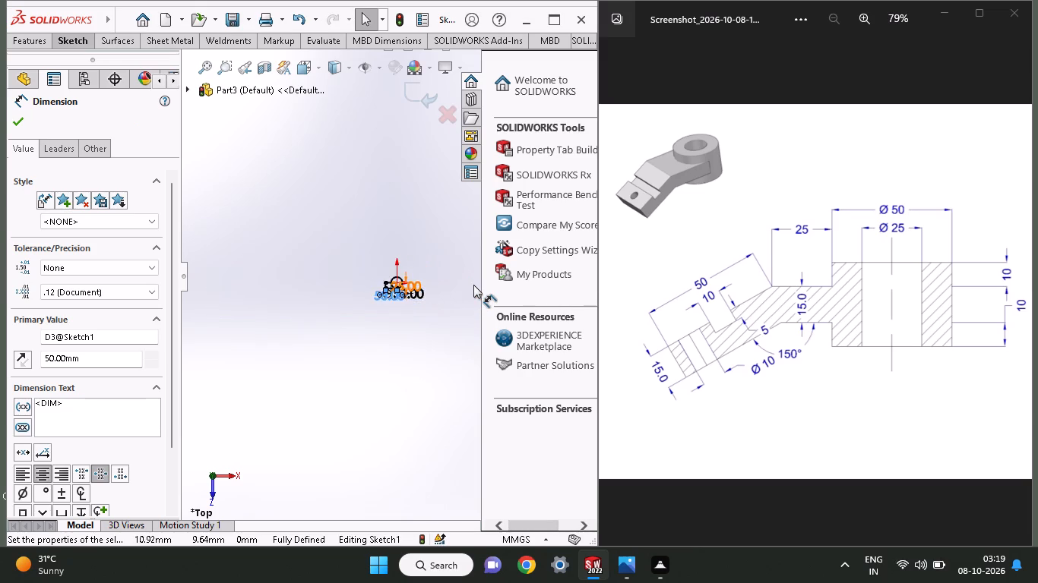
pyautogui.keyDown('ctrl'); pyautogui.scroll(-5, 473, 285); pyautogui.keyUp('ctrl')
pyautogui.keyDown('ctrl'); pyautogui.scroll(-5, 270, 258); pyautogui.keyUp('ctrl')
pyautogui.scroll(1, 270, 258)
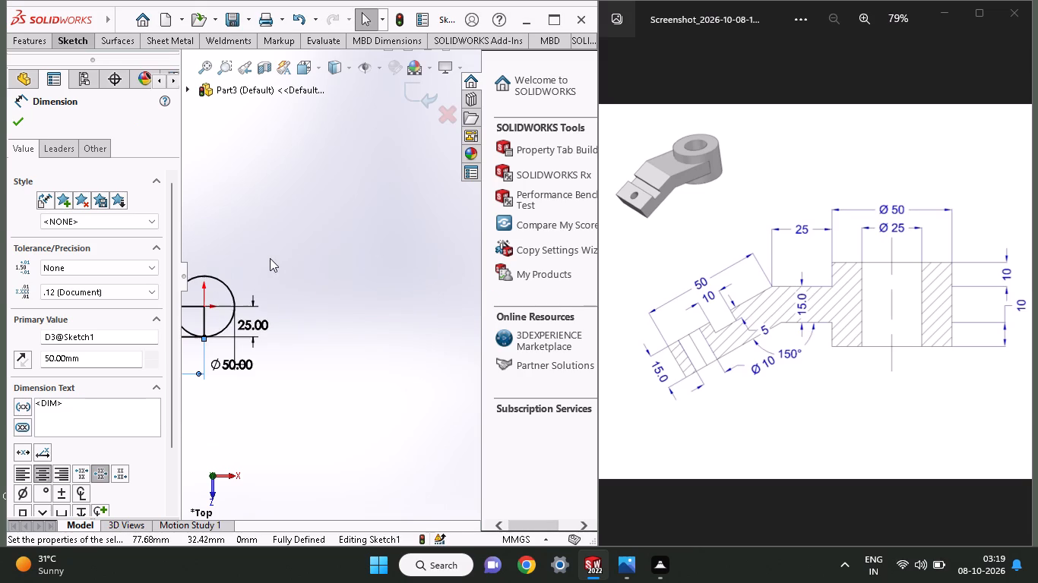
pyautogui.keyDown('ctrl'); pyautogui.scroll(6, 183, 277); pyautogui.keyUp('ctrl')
# Sketch a corner rectangle 50 mm wide and 25 mm high from the circle's centre, extending up and left above the first rectangle.
pyautogui.keyDown('ctrl'); pyautogui.scroll(4, 236, 273); pyautogui.keyUp('ctrl')
pyautogui.keyDown('ctrl'); pyautogui.scroll(-6, 236, 273); pyautogui.keyUp('ctrl')
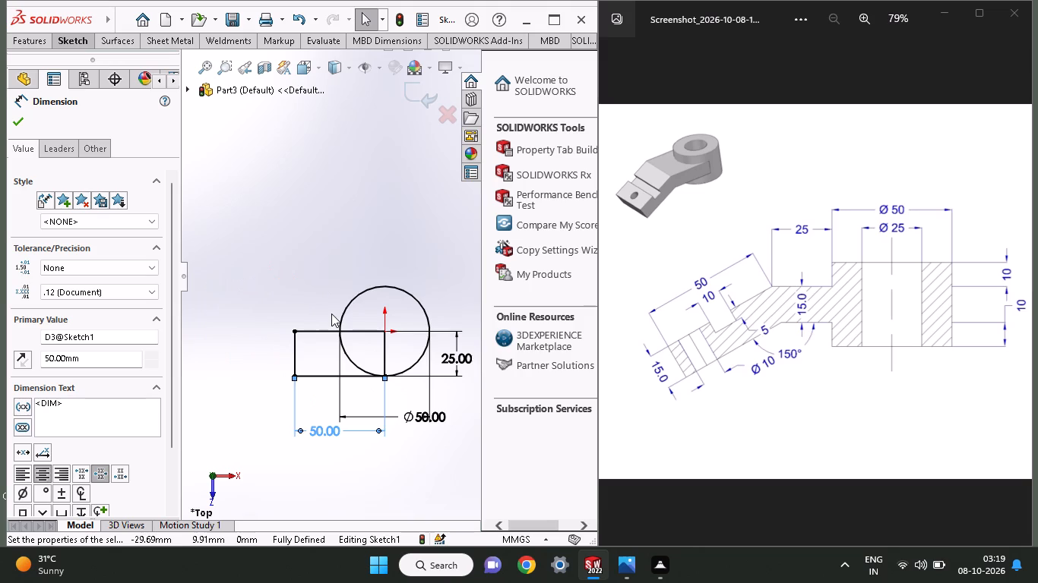
pyautogui.keyDown('ctrl'); pyautogui.scroll(-3, 331, 314); pyautogui.keyUp('ctrl')
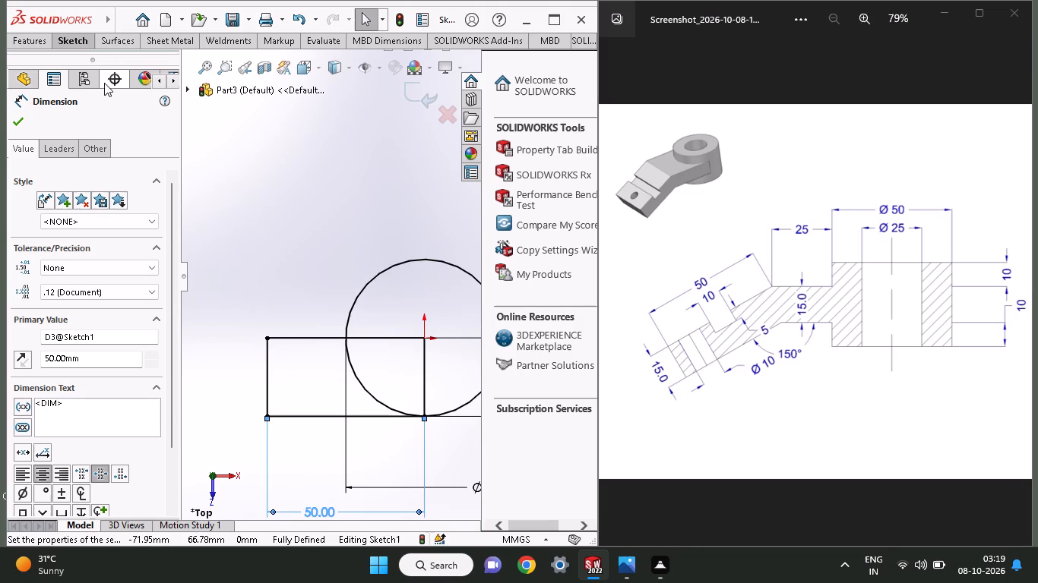
pyautogui.click(80, 44)
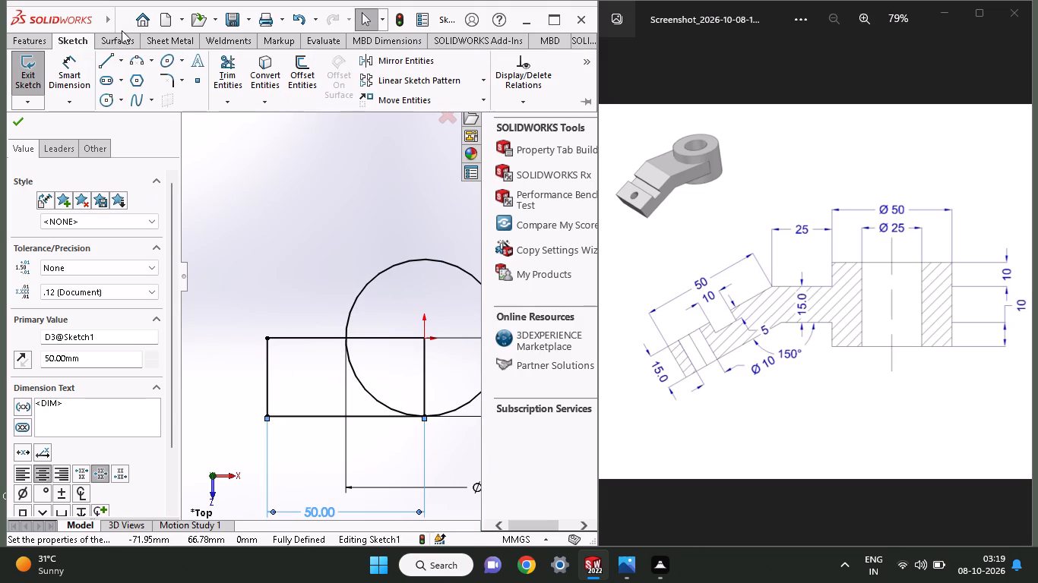
pyautogui.click(593, 74)
pyautogui.click(498, 126)
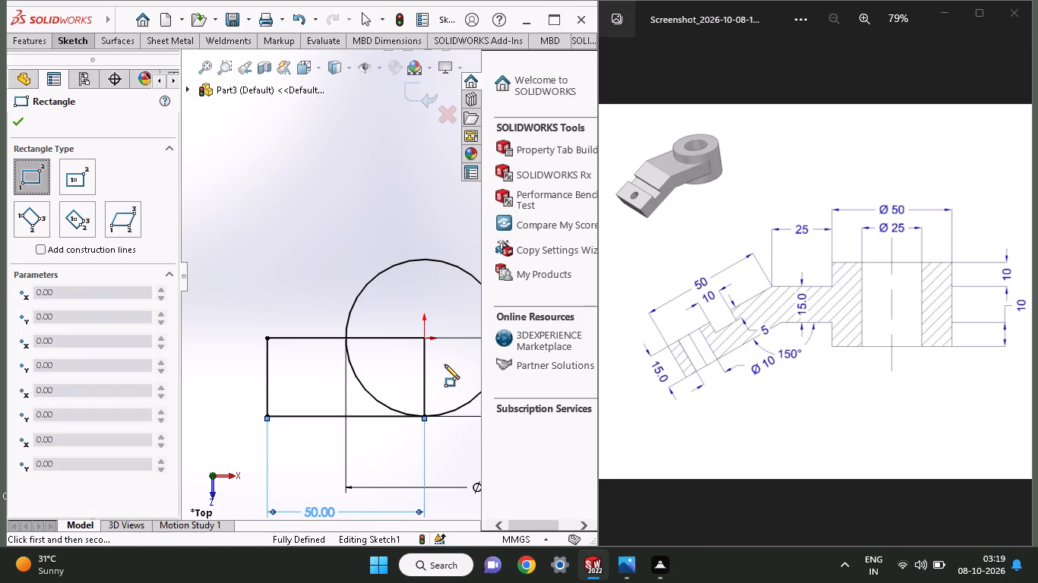
pyautogui.click(428, 341)
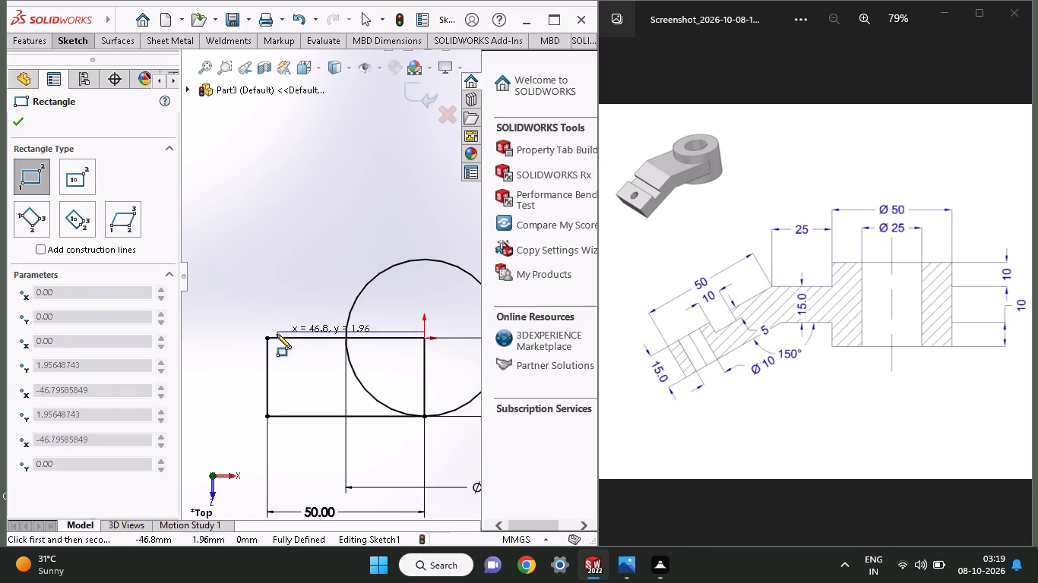
pyautogui.click(268, 255)
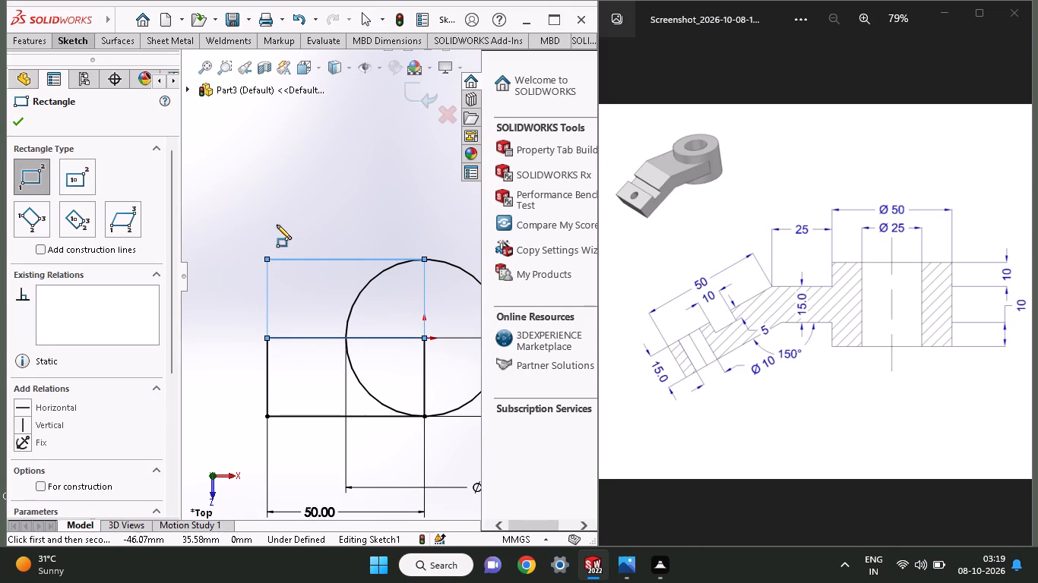
# Dimension the upper rectangle's vertical side through the origin at 25 mm, placing the value outside the circle.
pyautogui.click(74, 39)
pyautogui.click(65, 78)
pyautogui.click(426, 295)
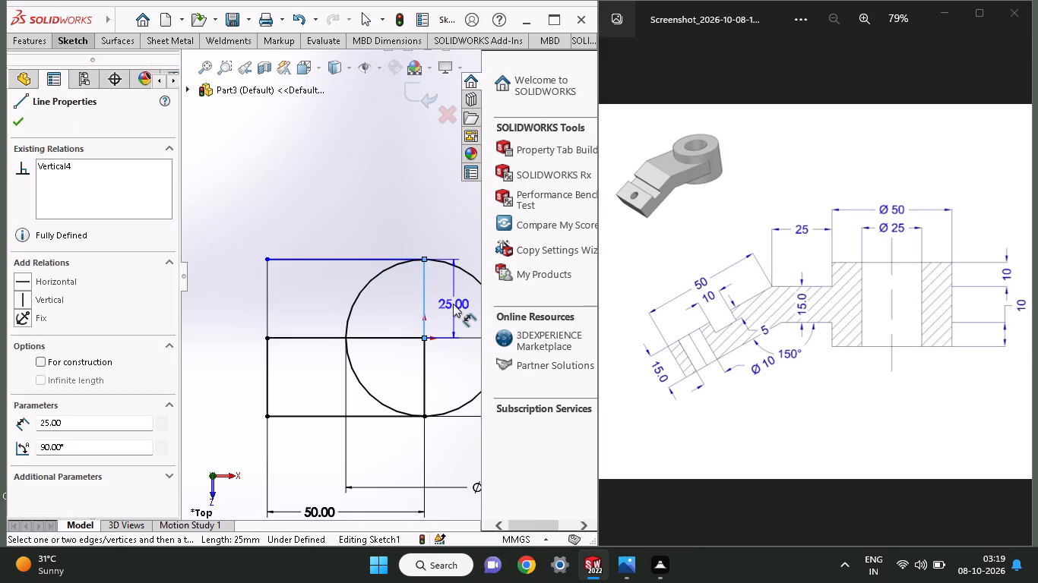
pyautogui.keyDown('ctrl'); pyautogui.scroll(4, 453, 304); pyautogui.keyUp('ctrl')
pyautogui.click(453, 290)
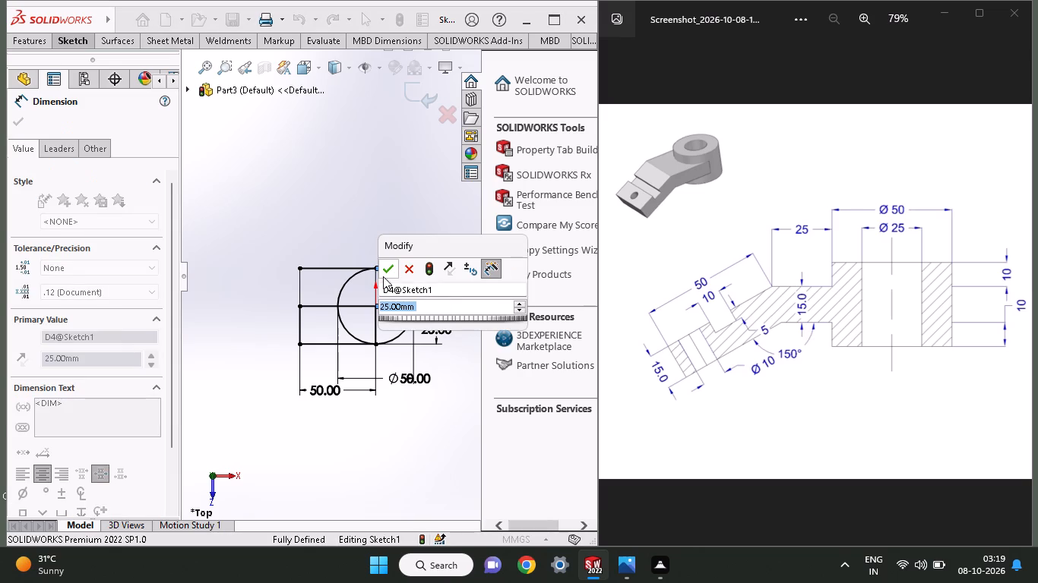
pyautogui.doubleClick(383, 276)
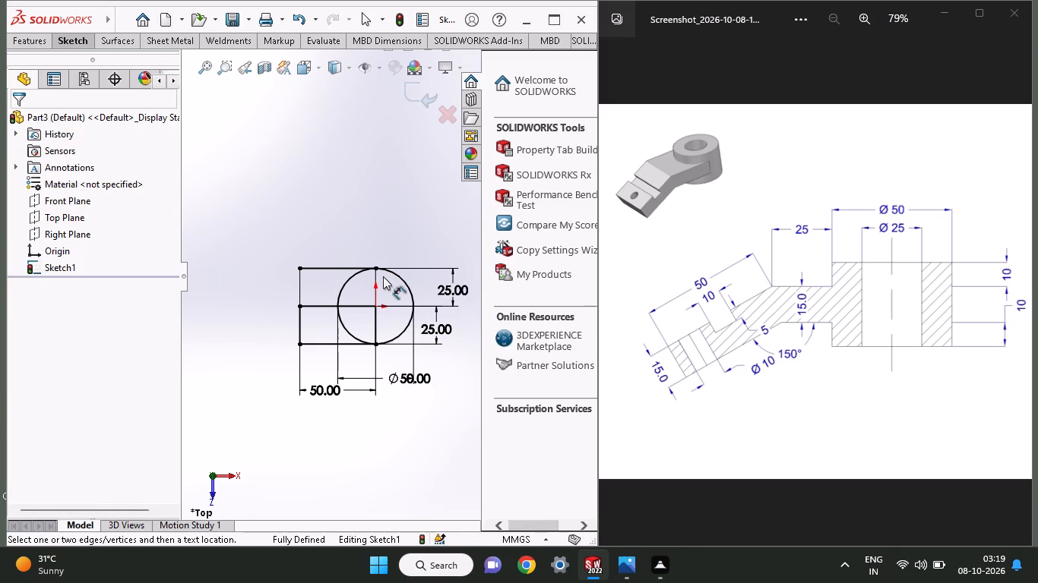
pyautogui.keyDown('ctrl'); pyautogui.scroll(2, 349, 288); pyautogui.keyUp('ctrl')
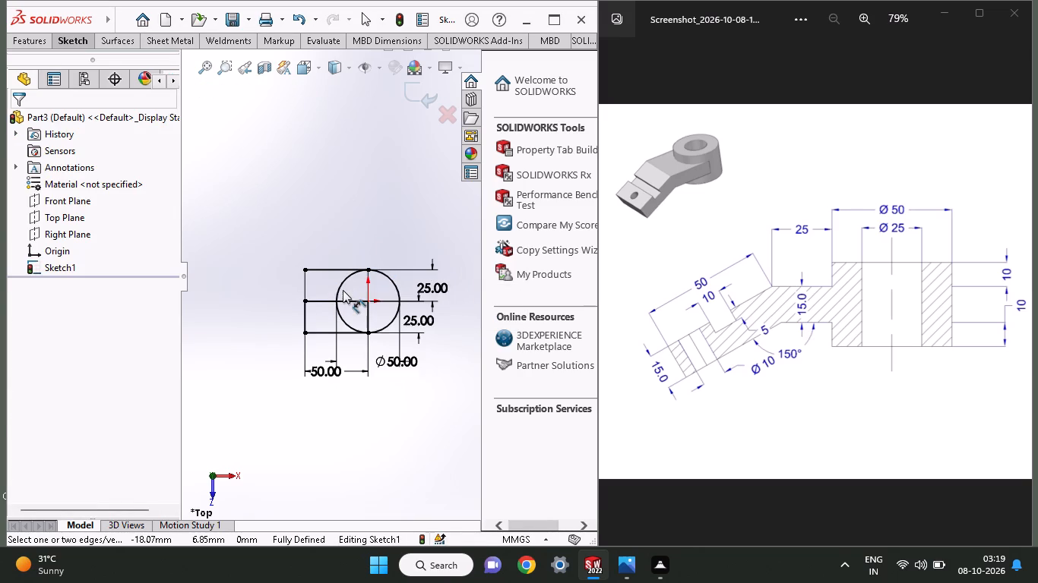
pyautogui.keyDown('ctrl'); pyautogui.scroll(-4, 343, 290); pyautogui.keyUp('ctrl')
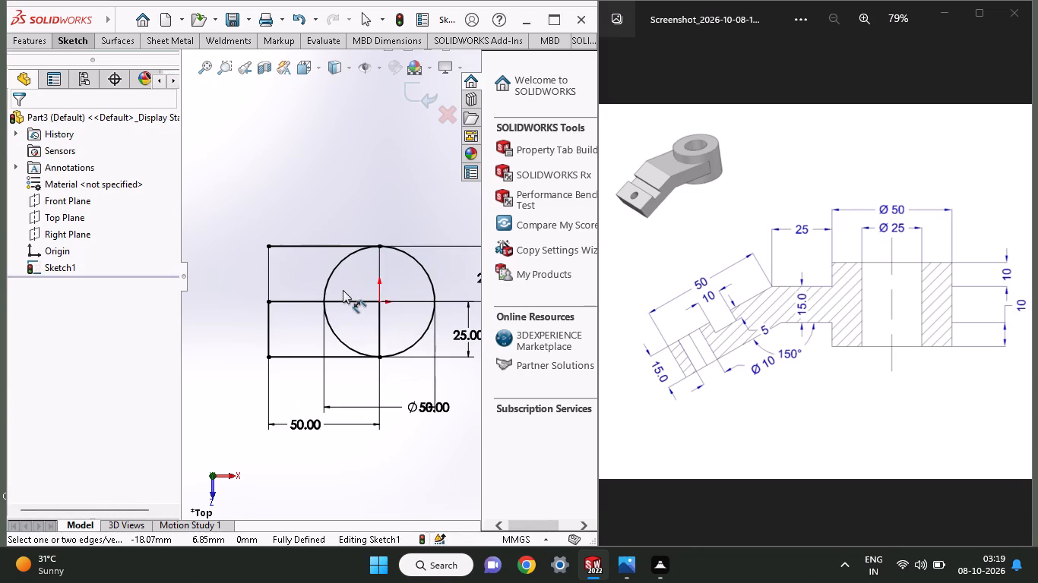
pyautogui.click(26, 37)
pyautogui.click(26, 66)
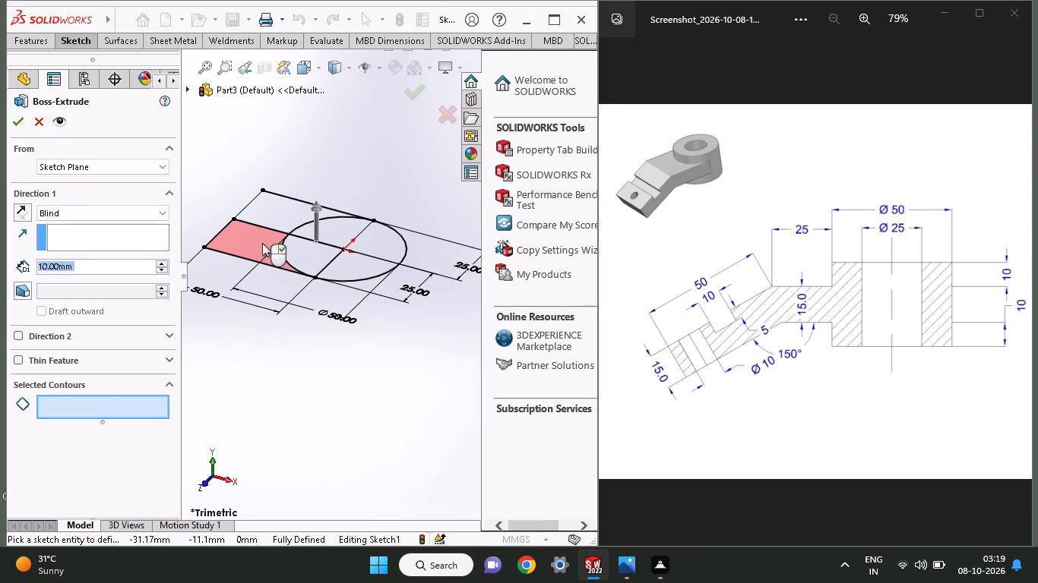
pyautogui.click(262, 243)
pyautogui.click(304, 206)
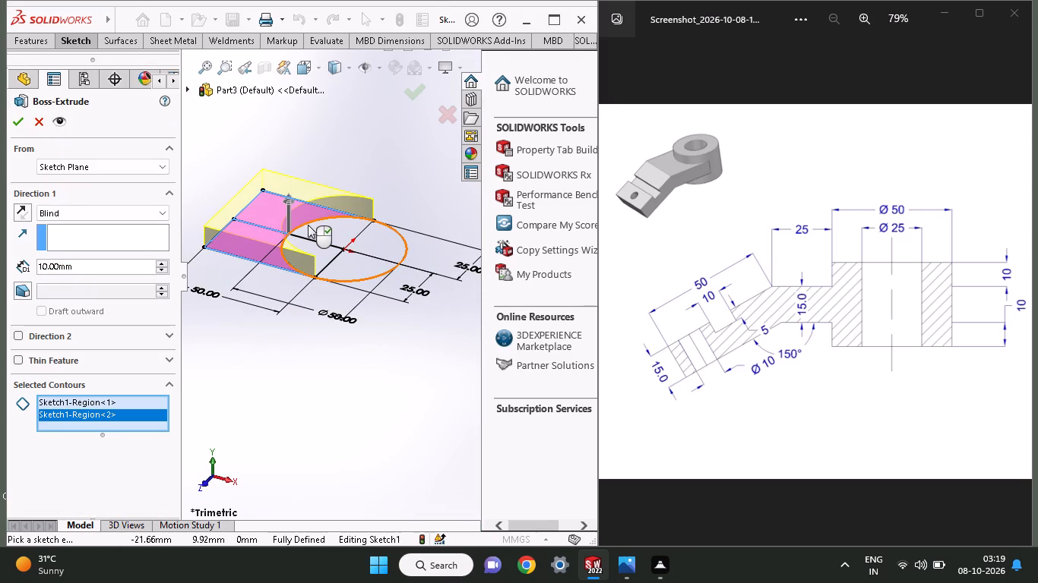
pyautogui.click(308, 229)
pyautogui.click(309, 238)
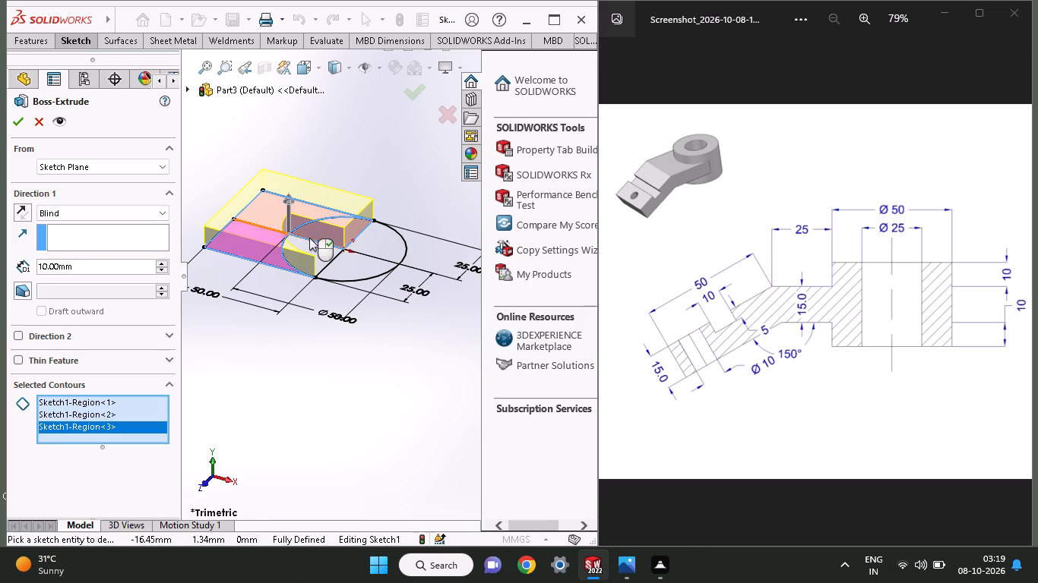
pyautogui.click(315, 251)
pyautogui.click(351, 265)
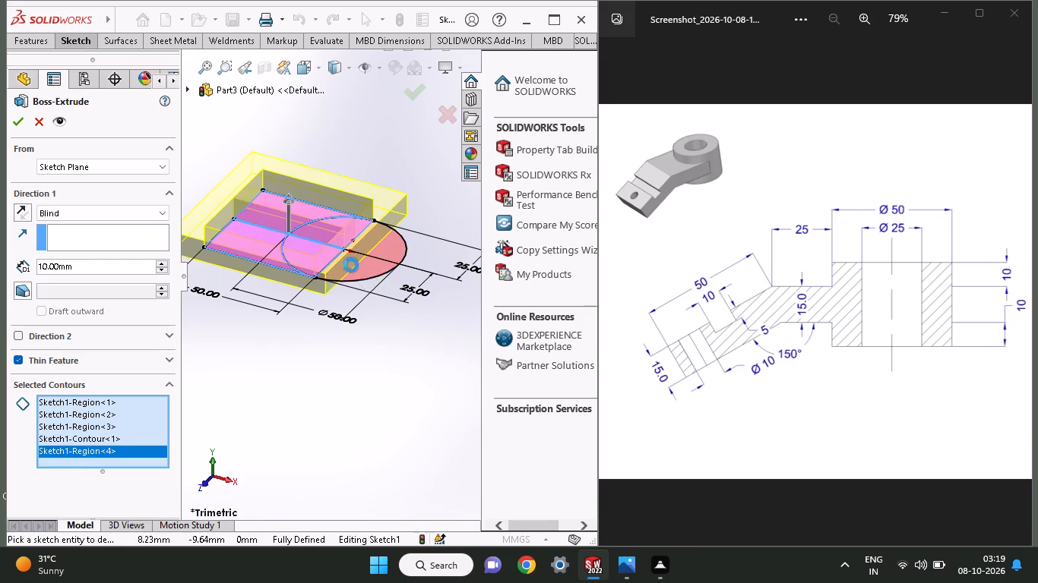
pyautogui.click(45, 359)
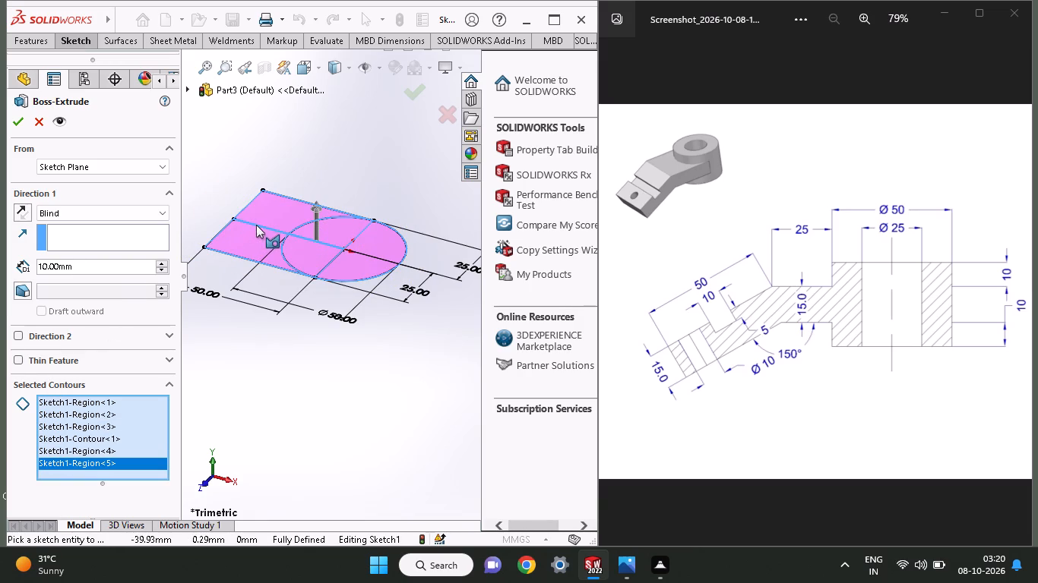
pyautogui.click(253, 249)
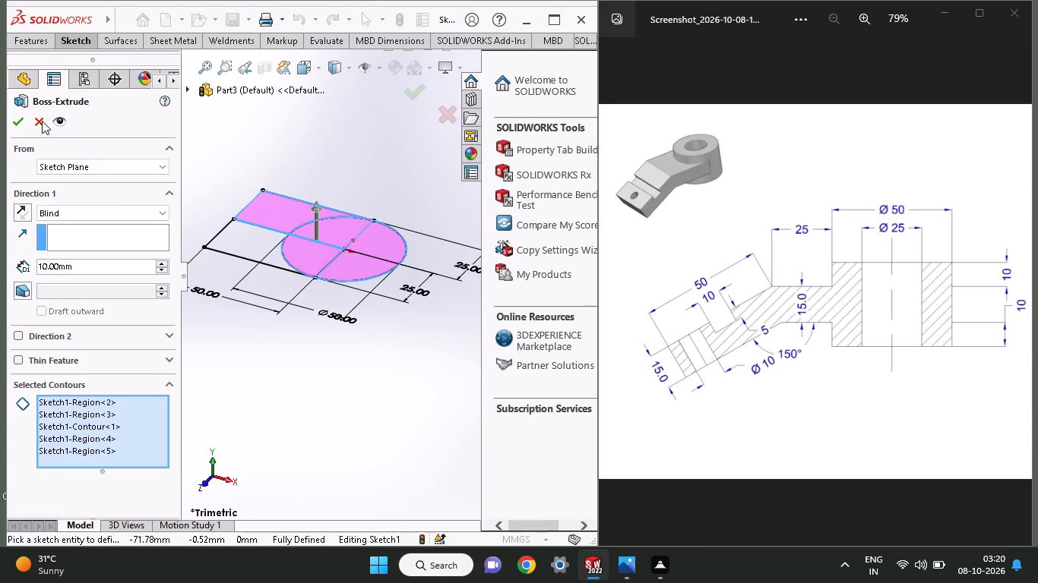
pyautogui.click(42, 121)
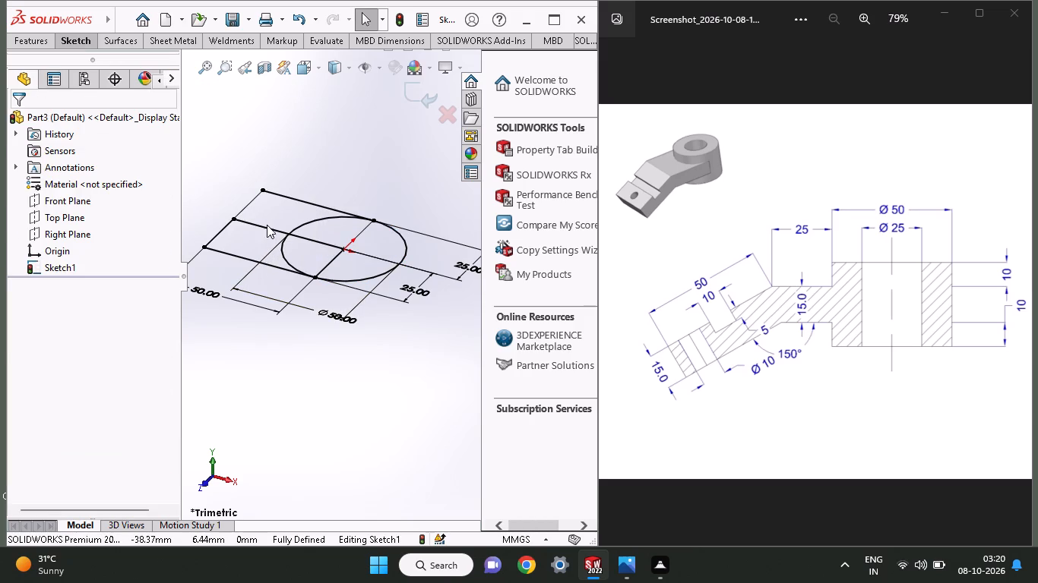
# Trim away the shared middle line between the two rectangles and the circle's arc lying inside them.
pyautogui.click(71, 41)
pyautogui.click(228, 77)
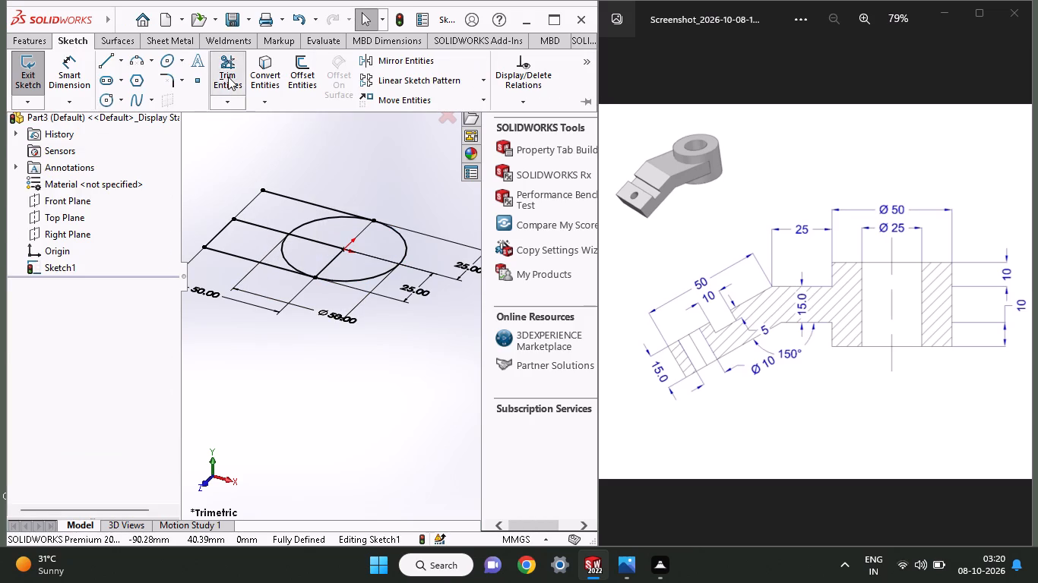
pyautogui.moveTo(280, 216); pyautogui.dragTo(267, 251)
pyautogui.moveTo(291, 216); pyautogui.dragTo(324, 220)
pyautogui.moveTo(322, 236); pyautogui.dragTo(314, 257)
pyautogui.moveTo(259, 235); pyautogui.dragTo(267, 235)
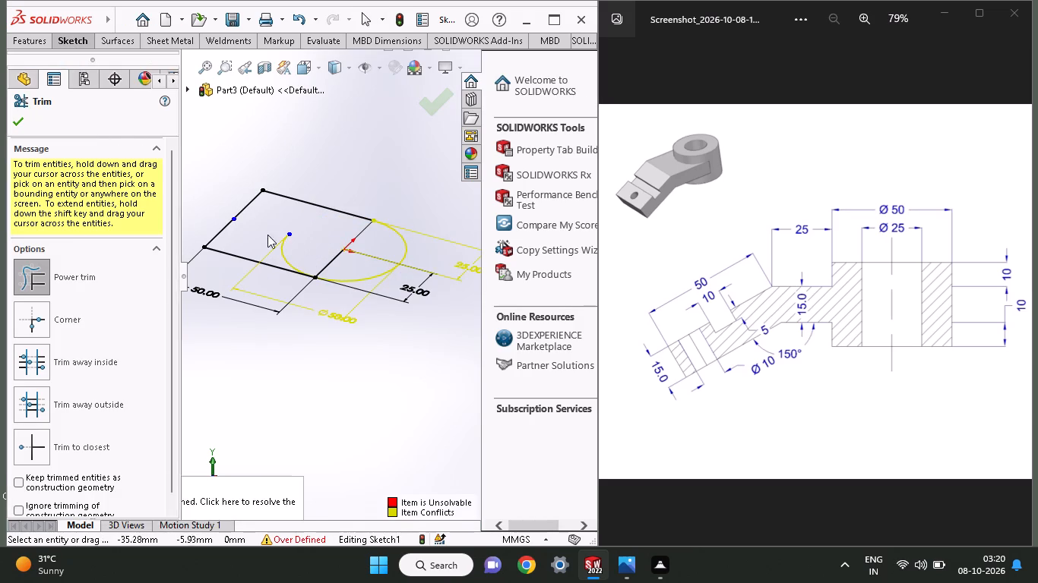
pyautogui.moveTo(267, 235); pyautogui.dragTo(293, 247)
# Trim away the two rectangle sides through the origin, leaving a closed outline with one rounded end; undo any trim of the outer arc.
pyautogui.moveTo(316, 257); pyautogui.dragTo(350, 266)
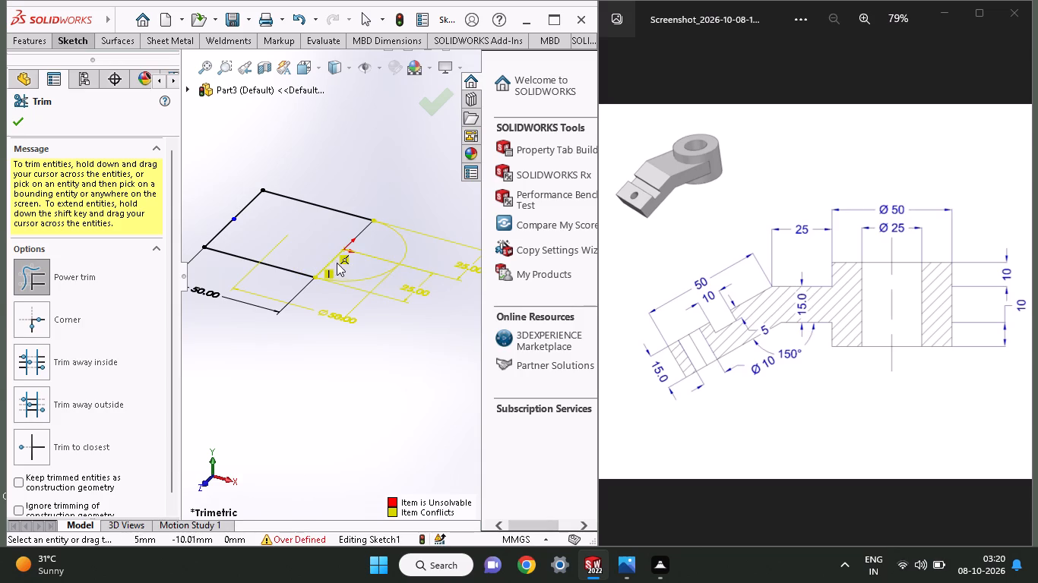
pyautogui.moveTo(332, 263); pyautogui.dragTo(297, 257)
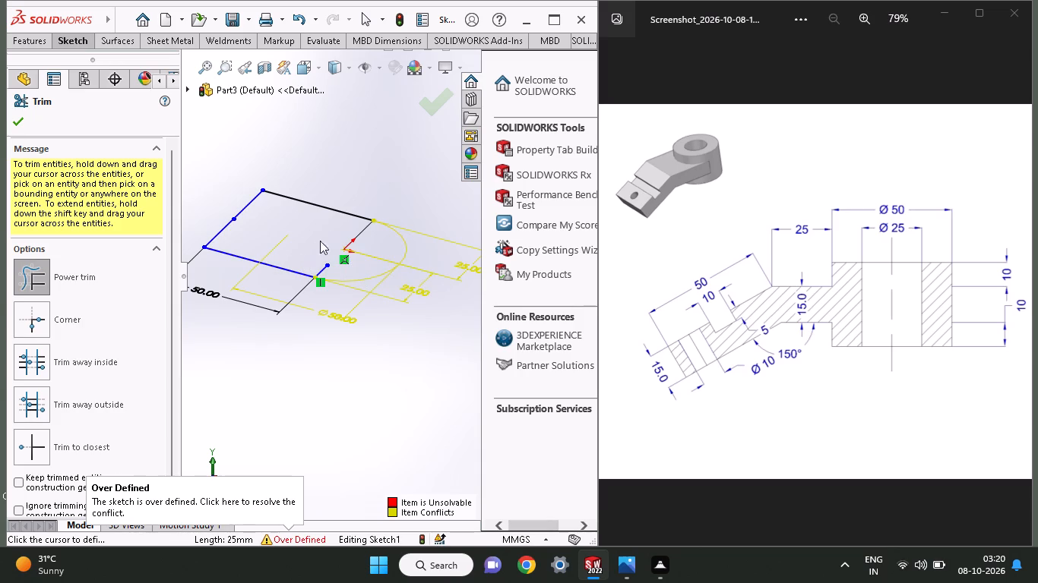
pyautogui.moveTo(313, 246); pyautogui.dragTo(322, 274)
pyautogui.moveTo(314, 252); pyautogui.dragTo(328, 270)
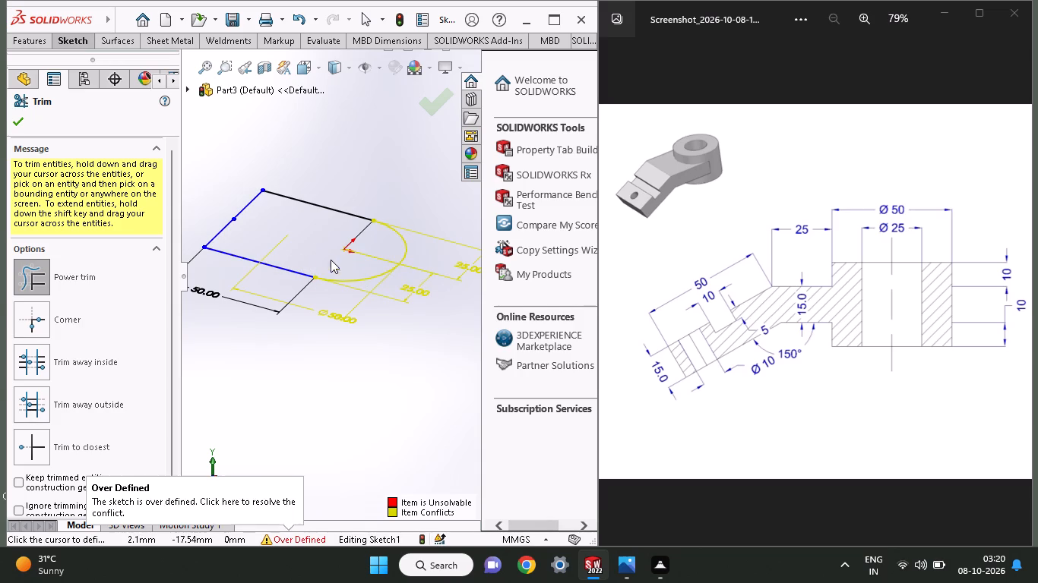
pyautogui.moveTo(329, 228); pyautogui.dragTo(386, 252)
pyautogui.moveTo(344, 223); pyautogui.dragTo(379, 229)
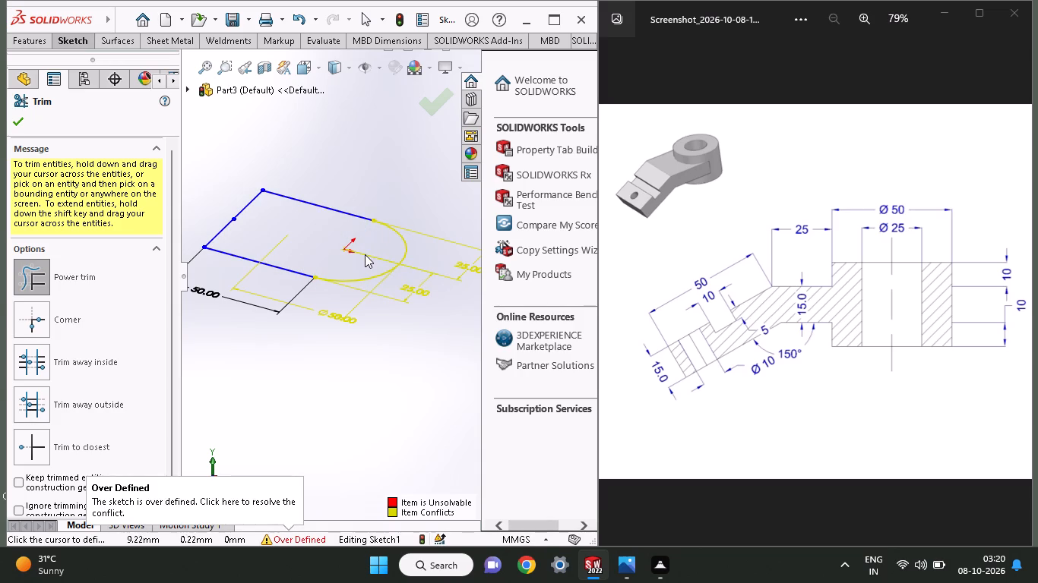
pyautogui.moveTo(371, 240); pyautogui.dragTo(361, 268)
pyautogui.moveTo(377, 254); pyautogui.dragTo(364, 275)
pyautogui.moveTo(372, 252); pyautogui.dragTo(369, 265)
pyautogui.moveTo(368, 266); pyautogui.dragTo(397, 246)
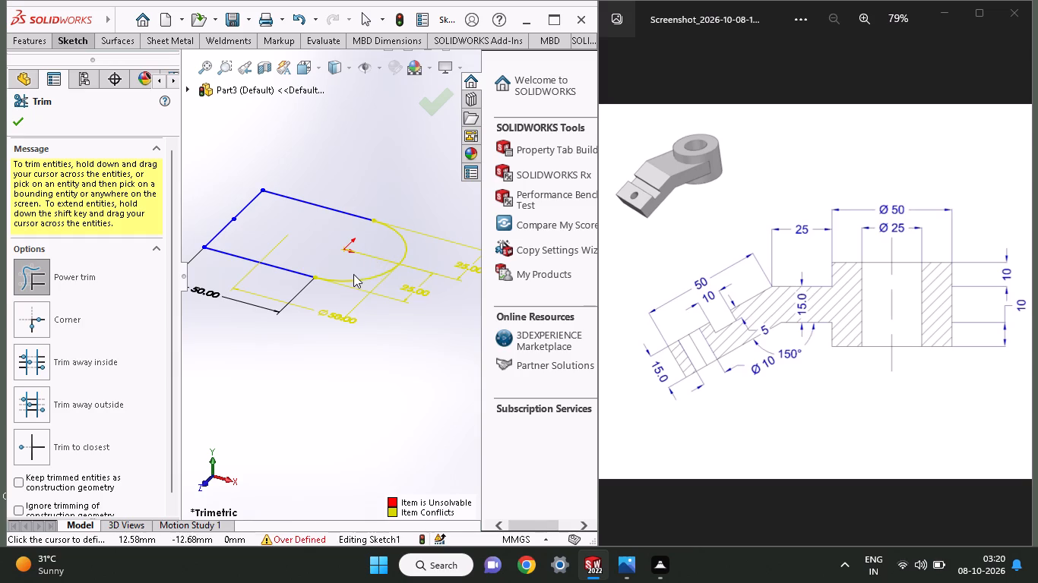
pyautogui.moveTo(353, 274); pyautogui.dragTo(405, 256)
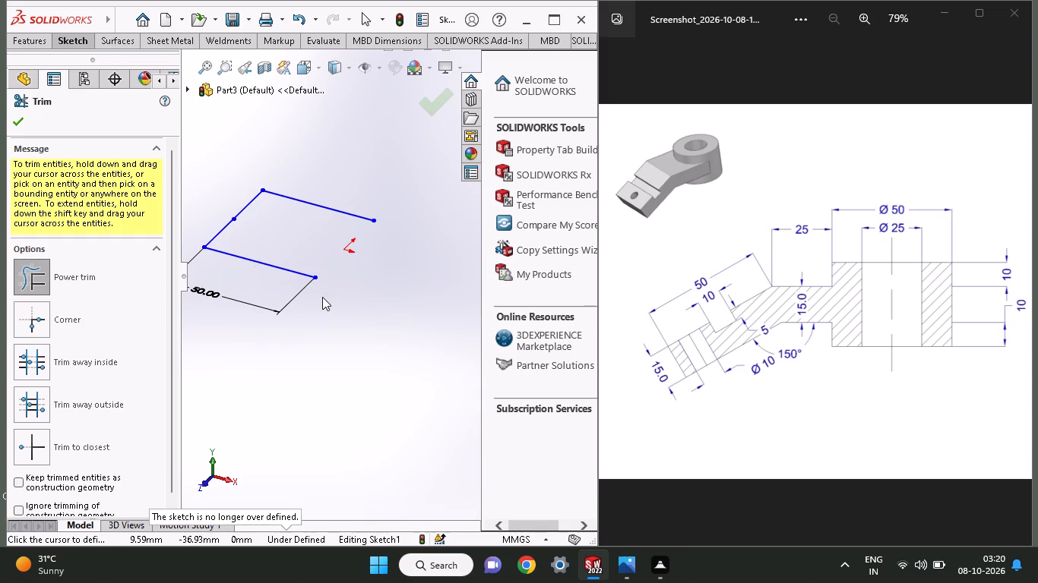
pyautogui.hotkey('ctrl', 'z')
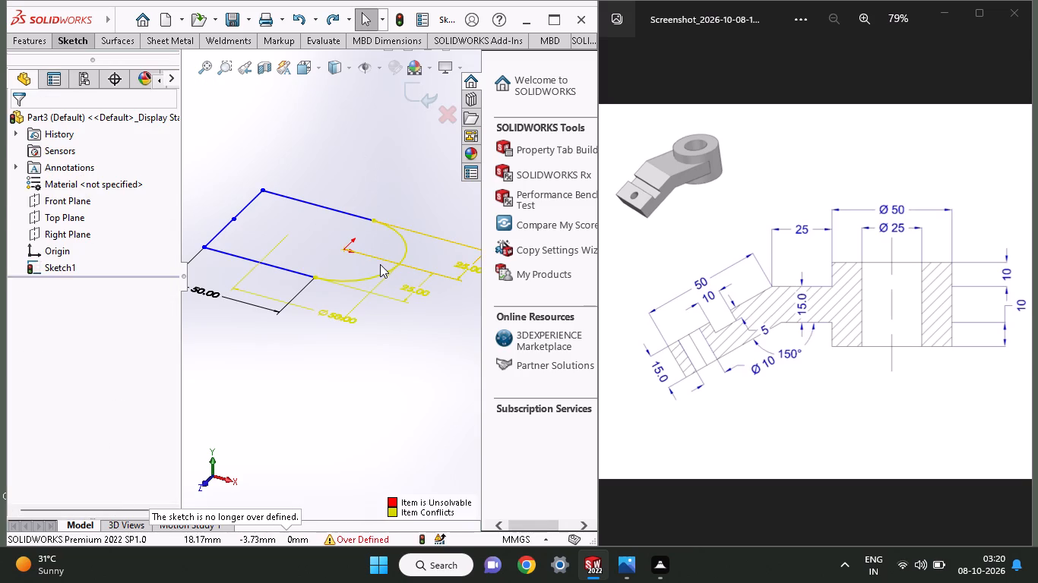
# Extrude the round-ended profile as a blind boss 15 mm deep.
pyautogui.click(40, 37)
pyautogui.click(40, 60)
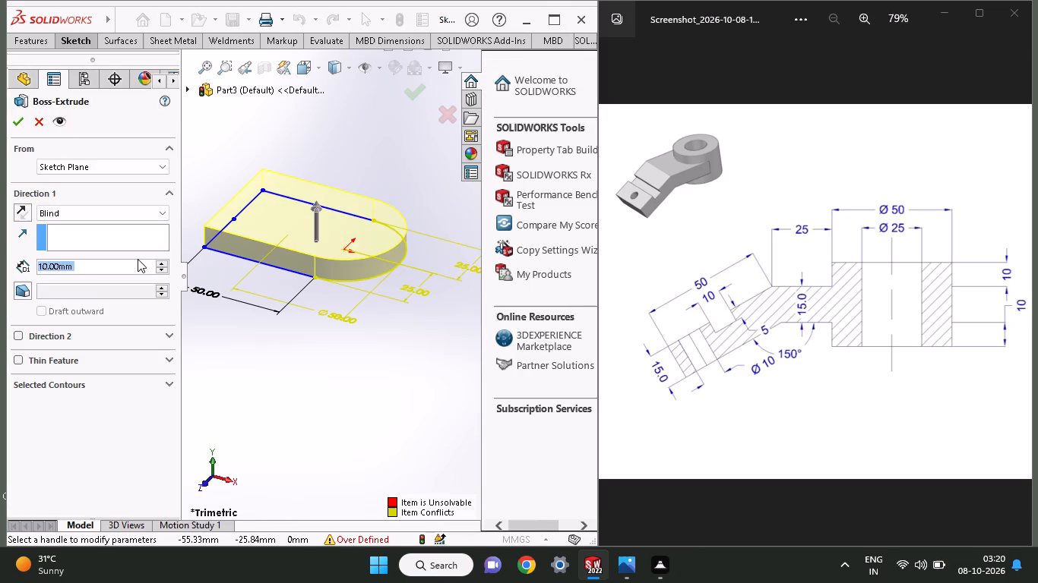
pyautogui.write('15')
pyautogui.press('Return')
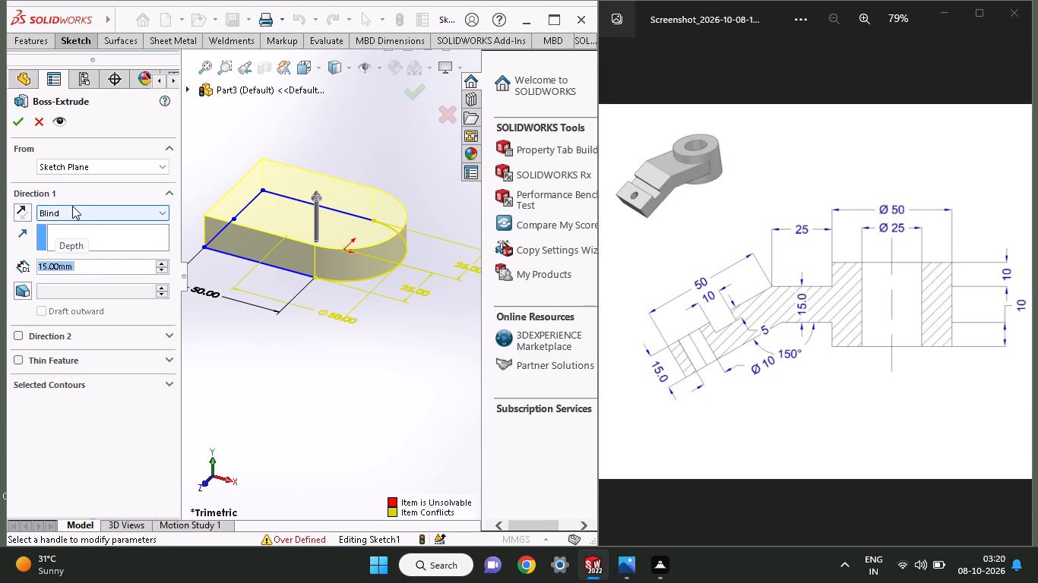
pyautogui.click(19, 124)
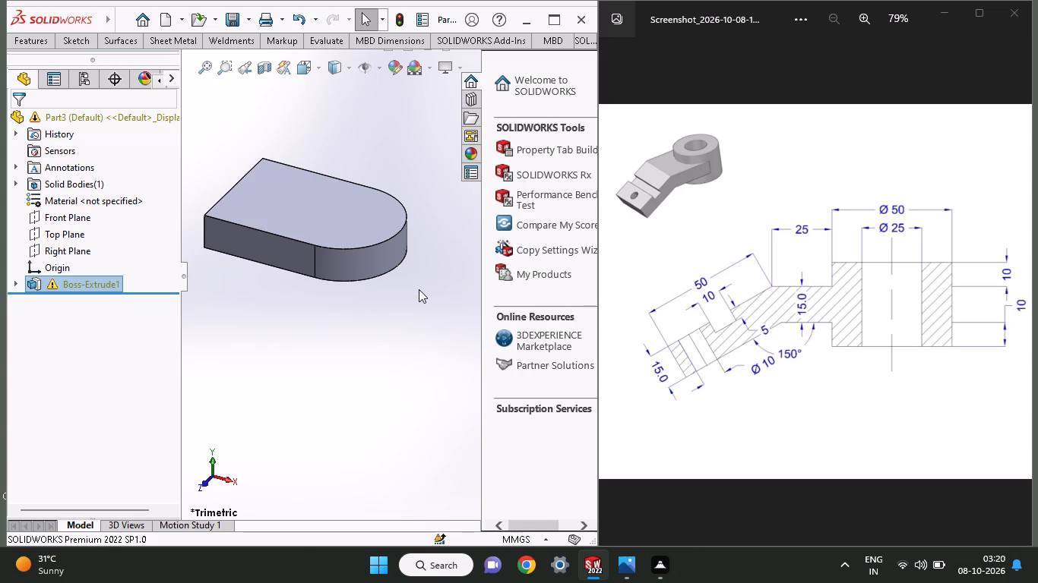
# Sketch a circle of 25 mm radius on the plate's top face, centred on the origin and matching the rounded end.
pyautogui.click(361, 222)
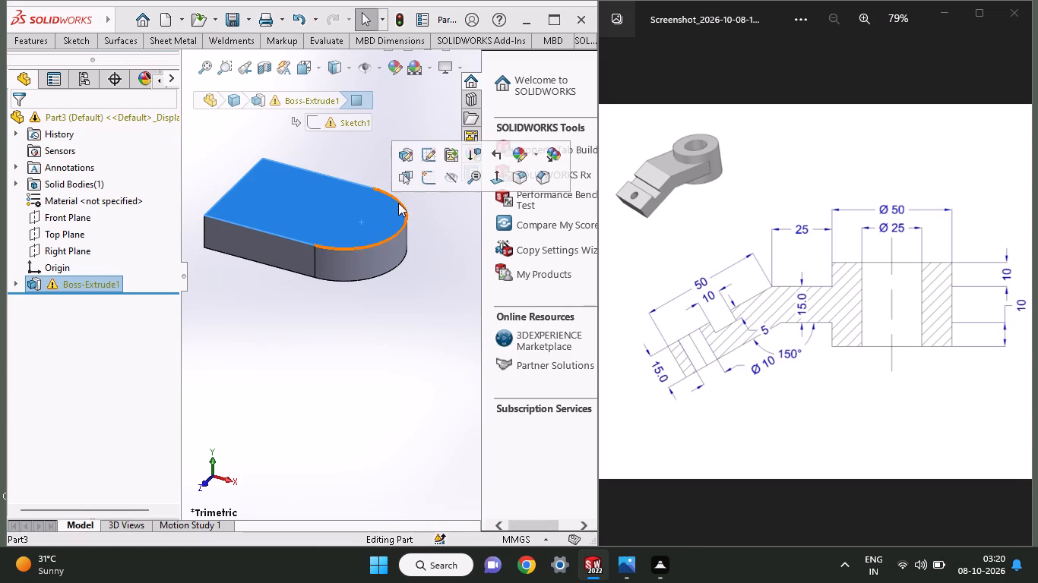
pyautogui.click(425, 181)
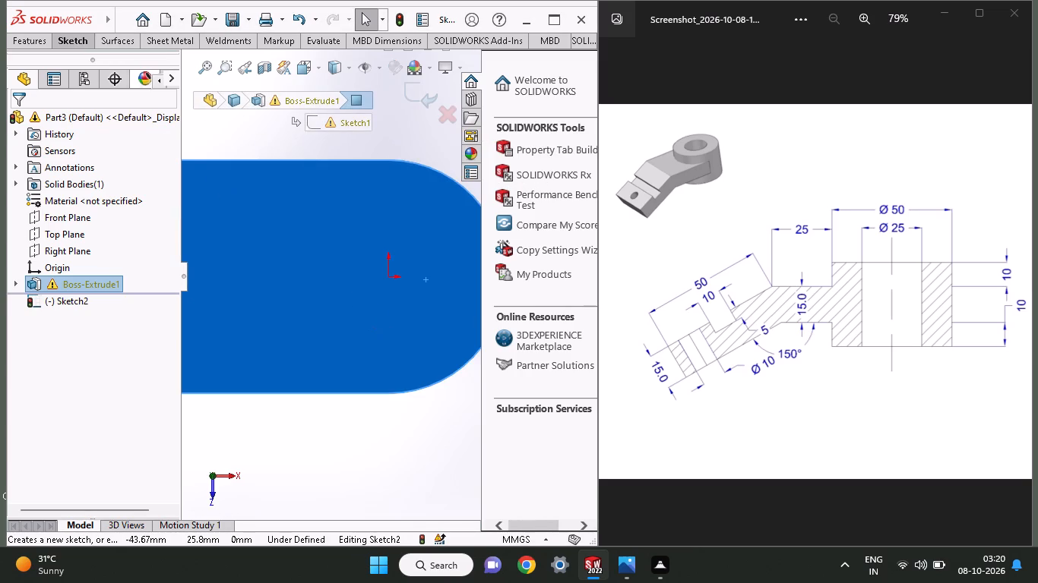
pyautogui.click(77, 36)
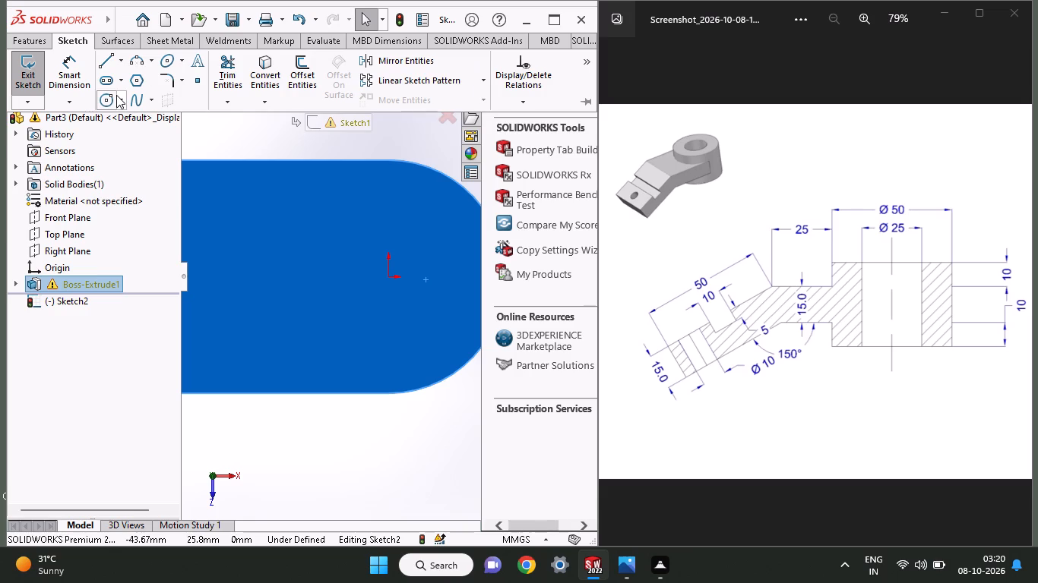
pyautogui.click(103, 100)
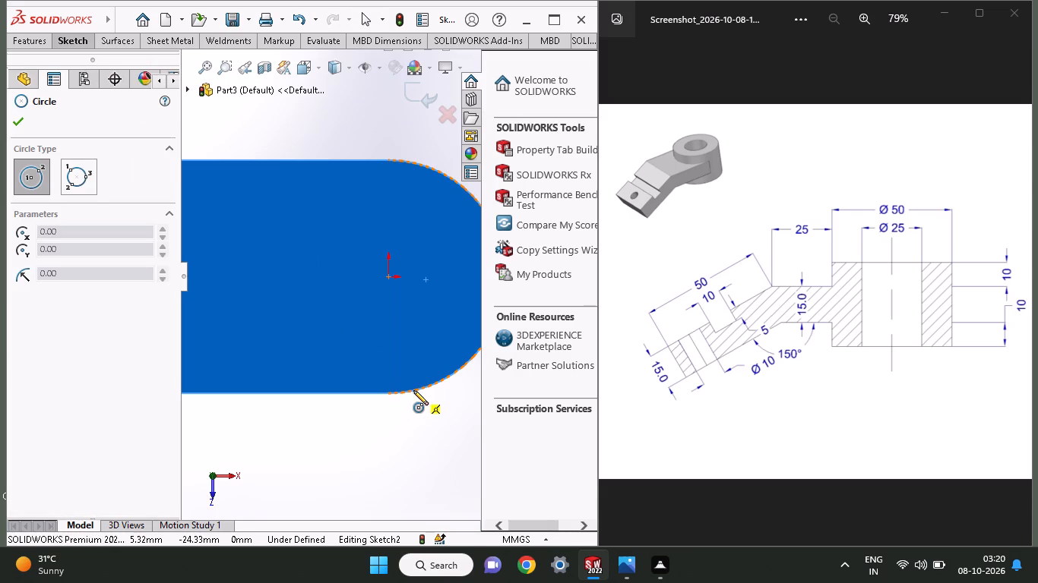
pyautogui.click(388, 274)
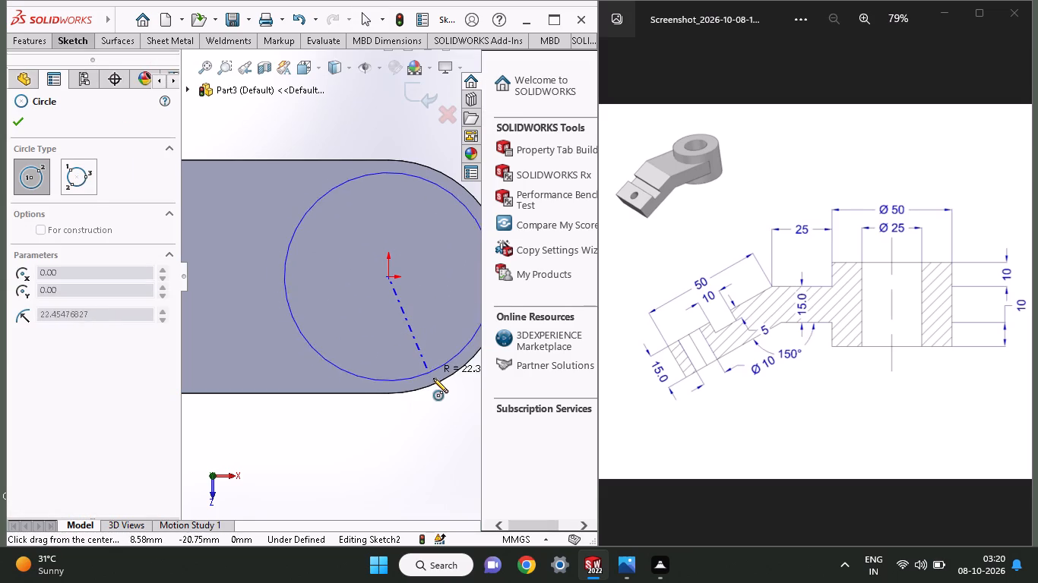
pyautogui.click(433, 383)
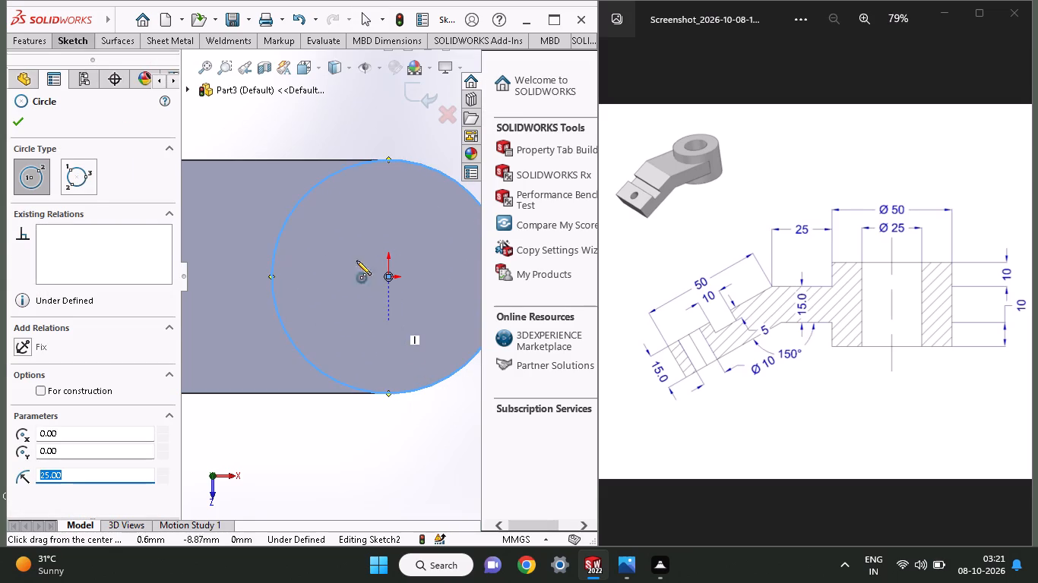
# Extrude the top-face circle upward as a blind boss 10 mm high, merged with the plate.
pyautogui.click(41, 34)
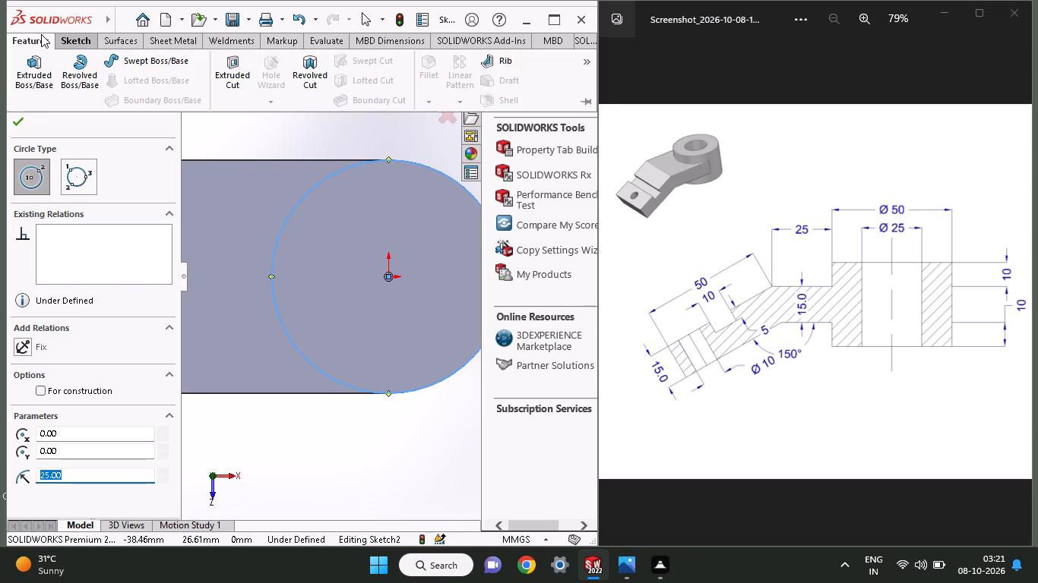
pyautogui.click(30, 89)
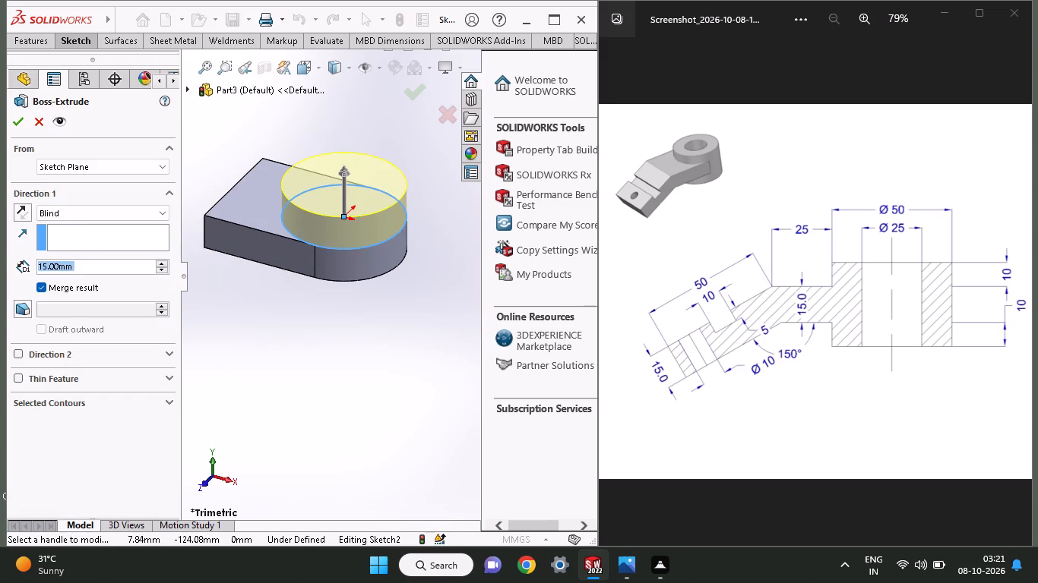
pyautogui.press('1')
pyautogui.press('0')
pyautogui.press('Return')
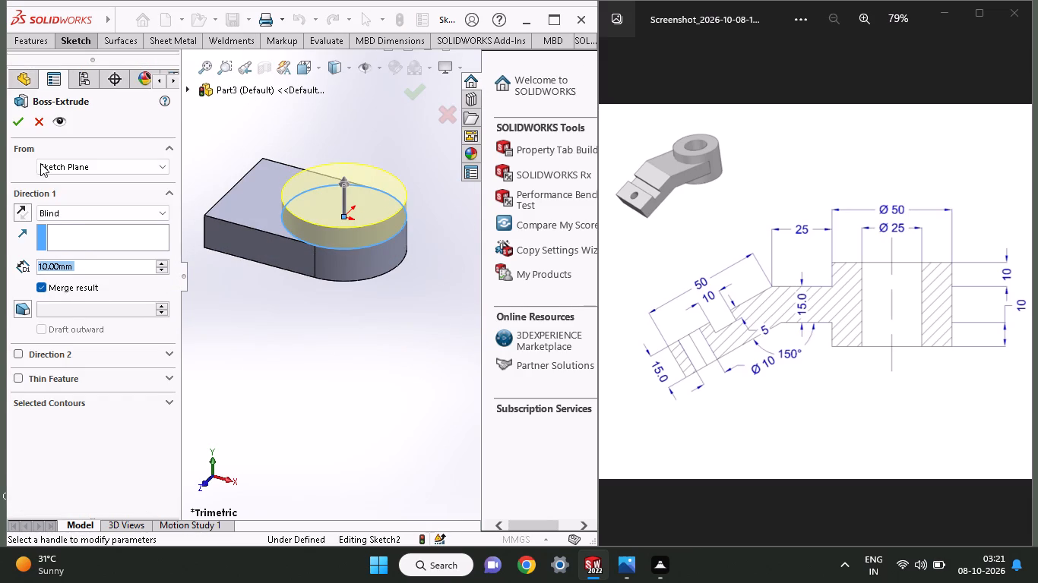
pyautogui.click(12, 119)
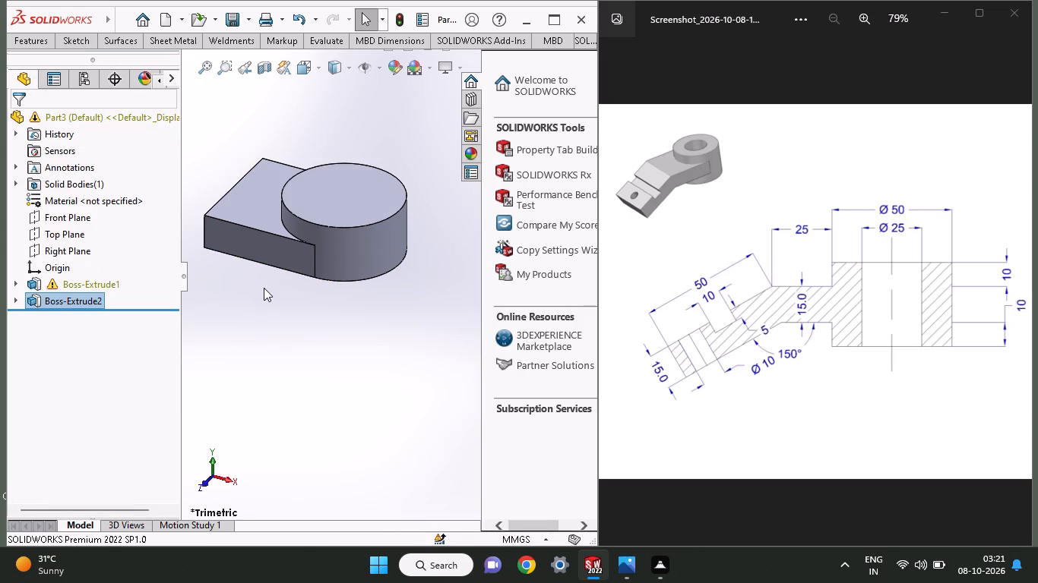
# Sketch a circle of 25 mm radius on the plate's underside, centred on the origin and matching the rounded end.
pyautogui.moveTo(264, 288); pyautogui.dragTo(264, 194, button='middle')
pyautogui.click(328, 235)
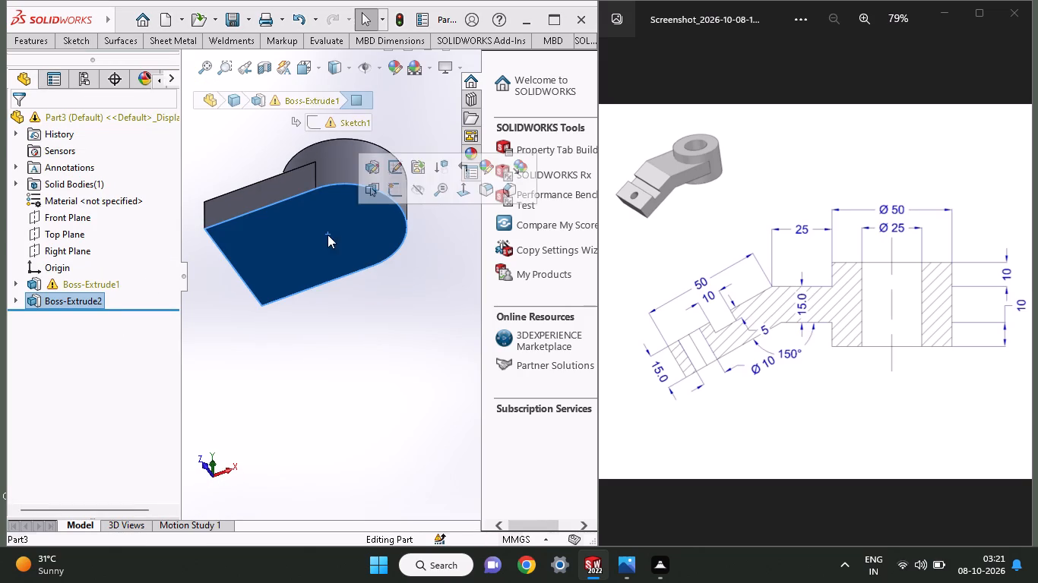
pyautogui.click(394, 200)
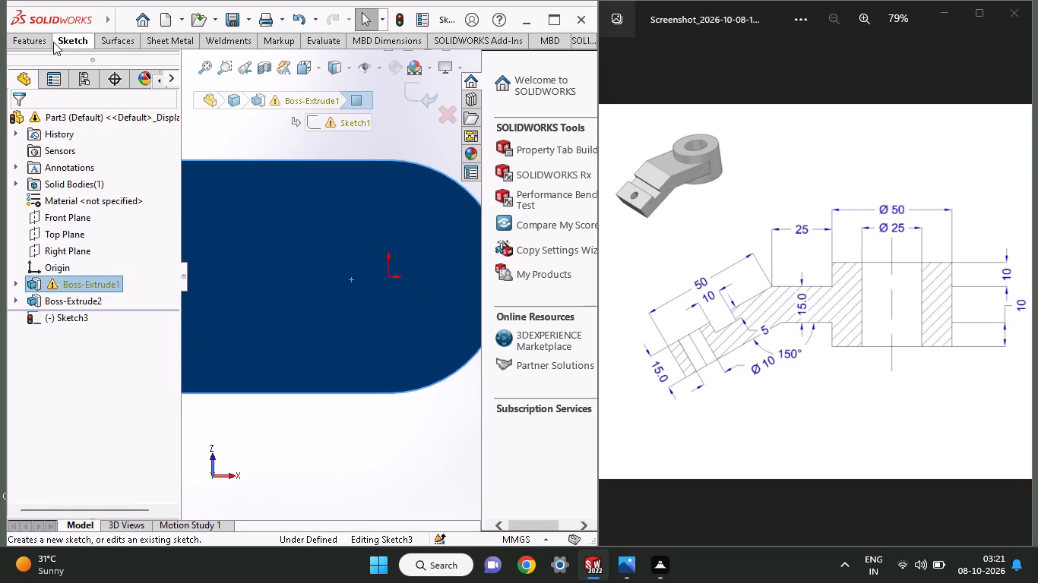
pyautogui.click(63, 40)
pyautogui.click(101, 96)
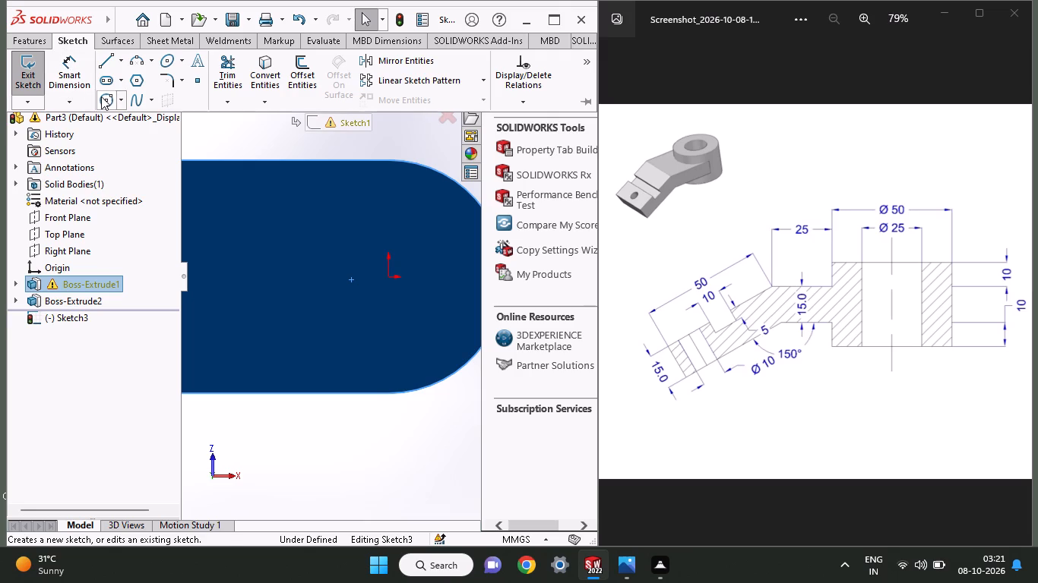
pyautogui.click(392, 279)
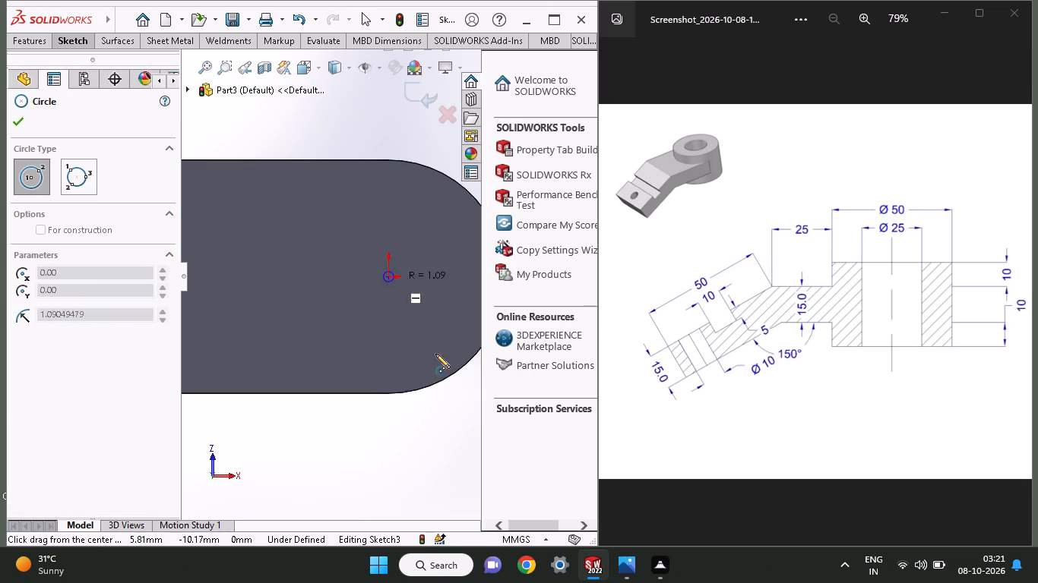
pyautogui.click(451, 376)
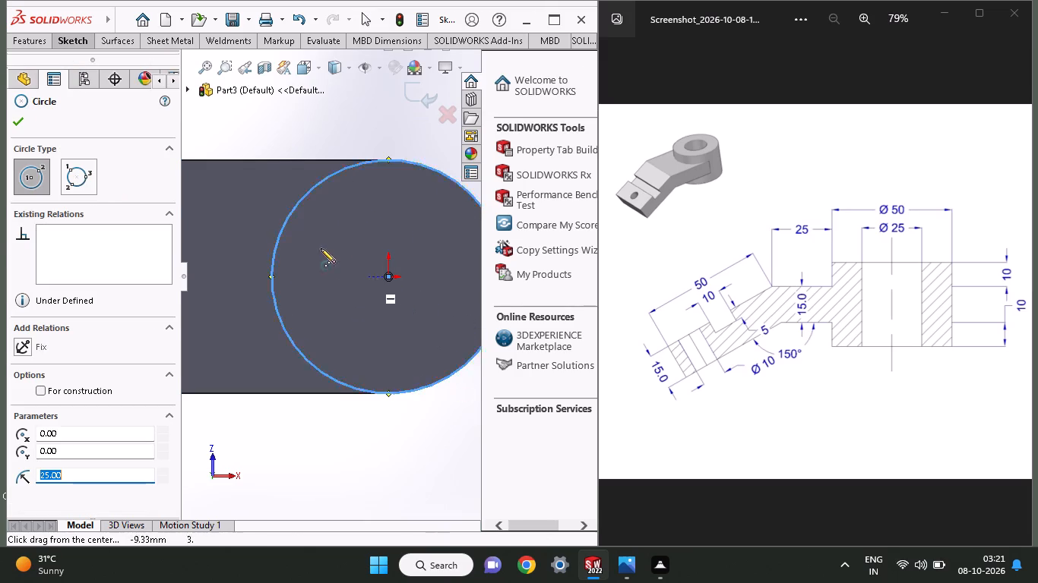
# Extrude the underside circle downward as a blind boss 10 mm deep, merged with the plate.
pyautogui.click(32, 41)
pyautogui.click(33, 93)
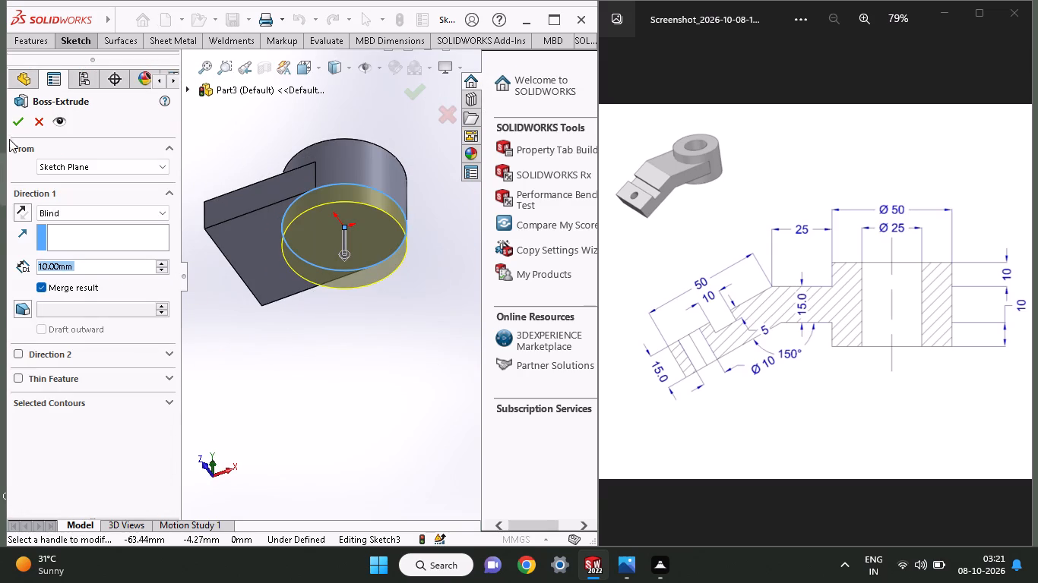
pyautogui.click(15, 124)
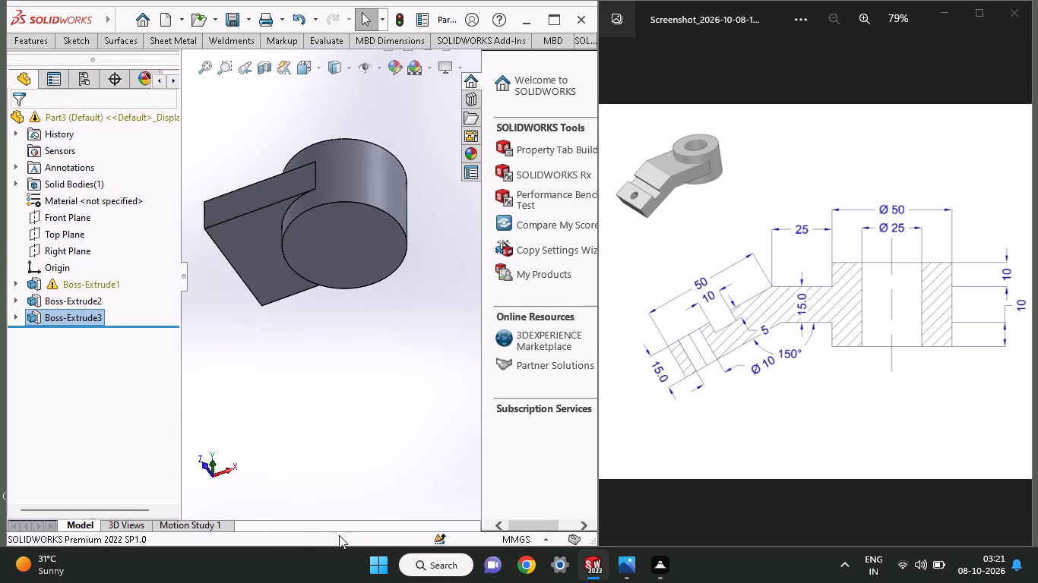
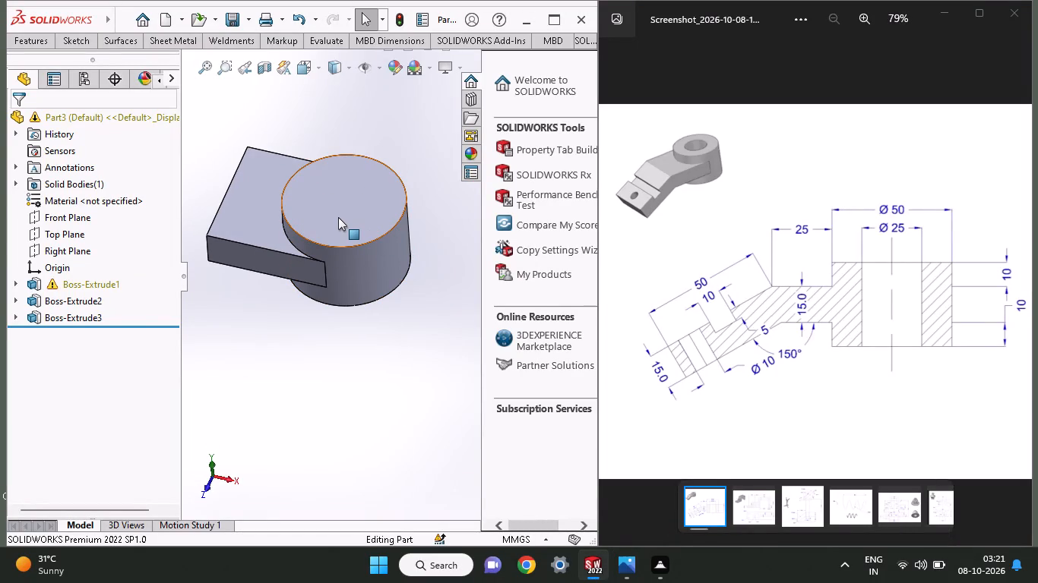
# Sketch a circle on the boss's top face, centred on the origin, and dimension its diameter to 25 mm.
pyautogui.click(338, 217)
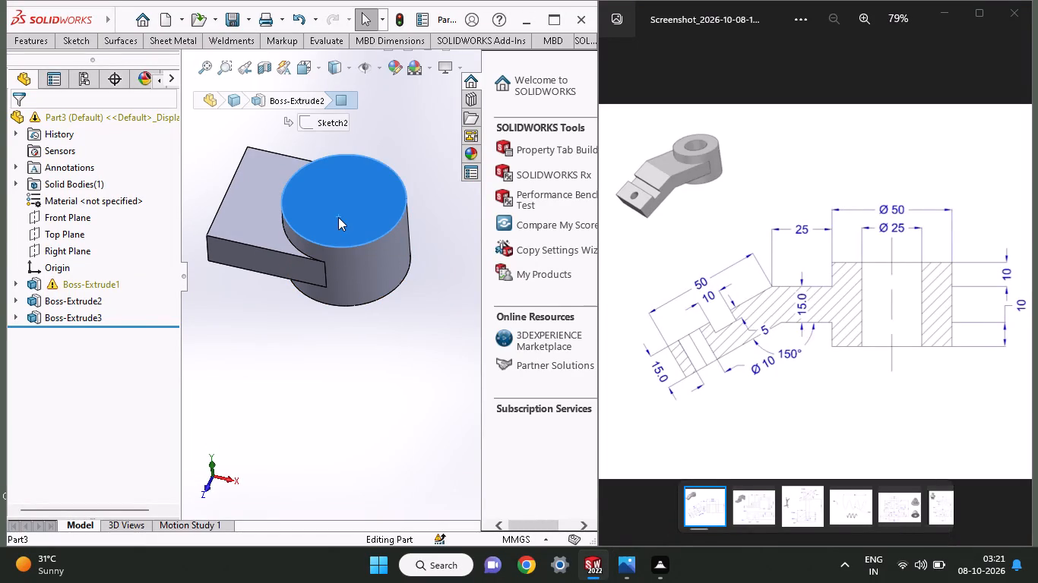
pyautogui.click(406, 179)
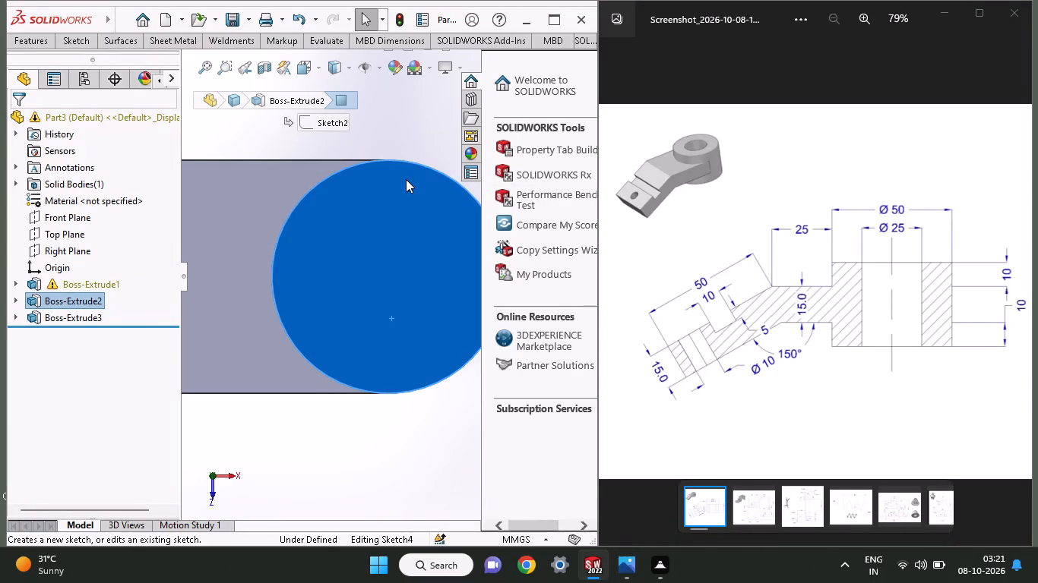
pyautogui.click(82, 44)
pyautogui.click(100, 96)
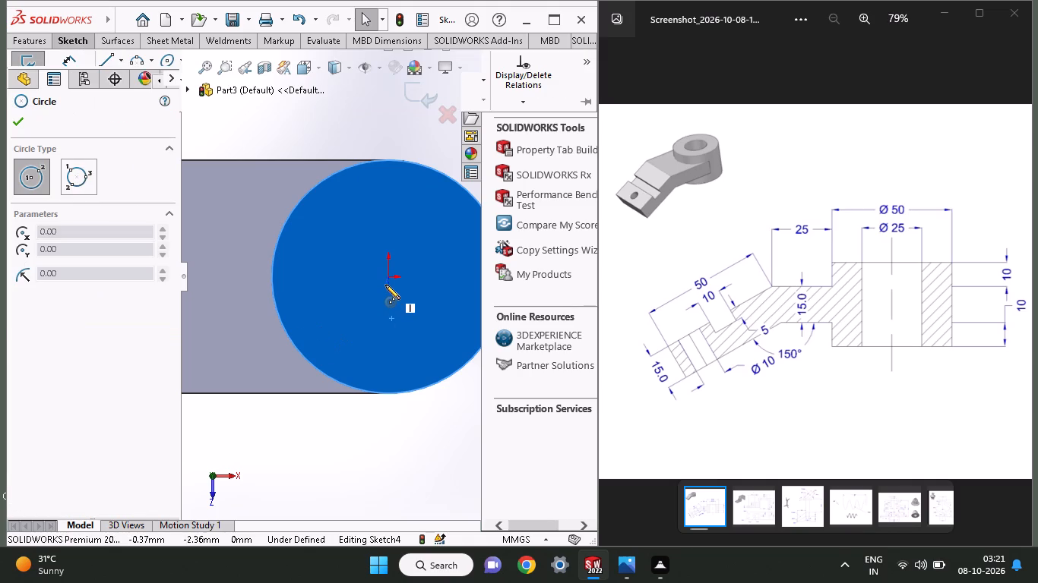
pyautogui.click(385, 279)
pyautogui.click(396, 321)
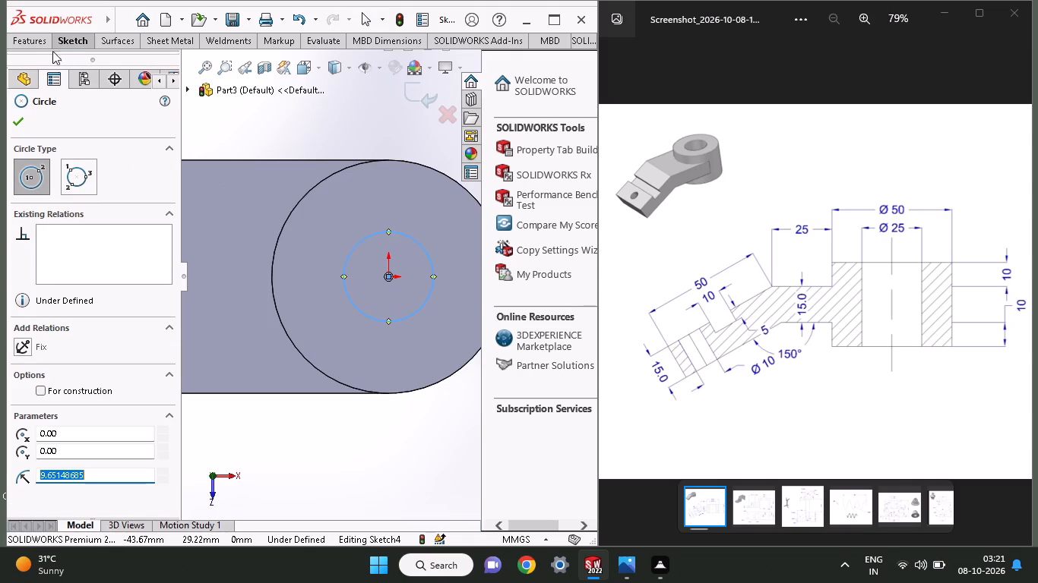
pyautogui.click(80, 43)
pyautogui.click(81, 61)
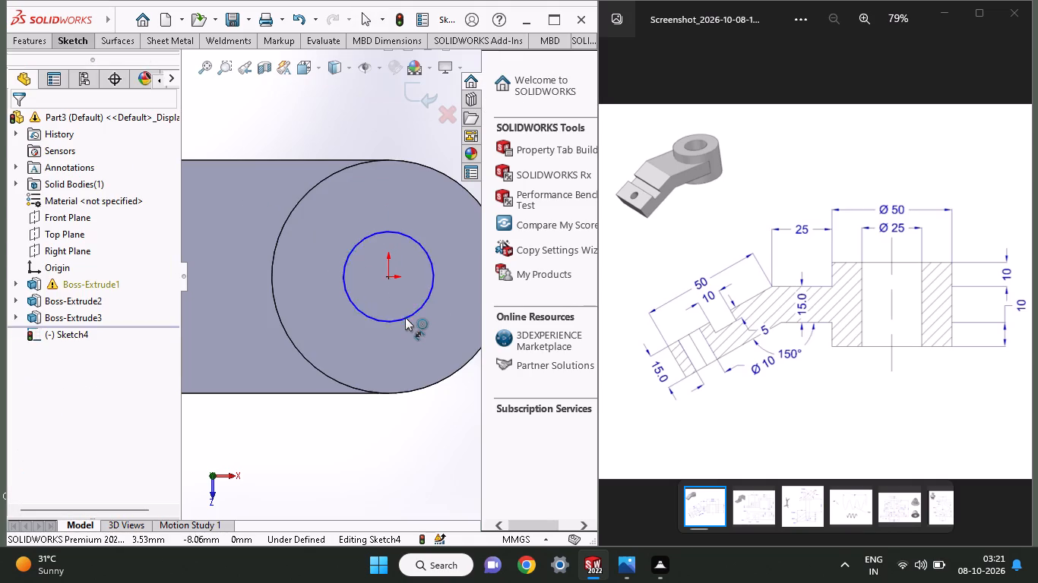
pyautogui.click(405, 319)
pyautogui.click(422, 131)
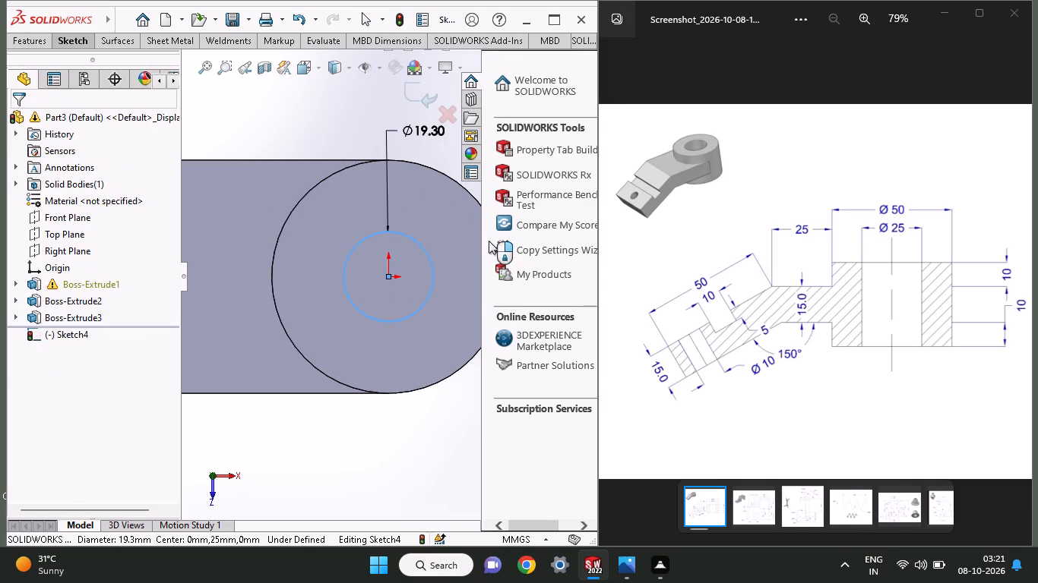
pyautogui.write('25')
pyautogui.press('Return')
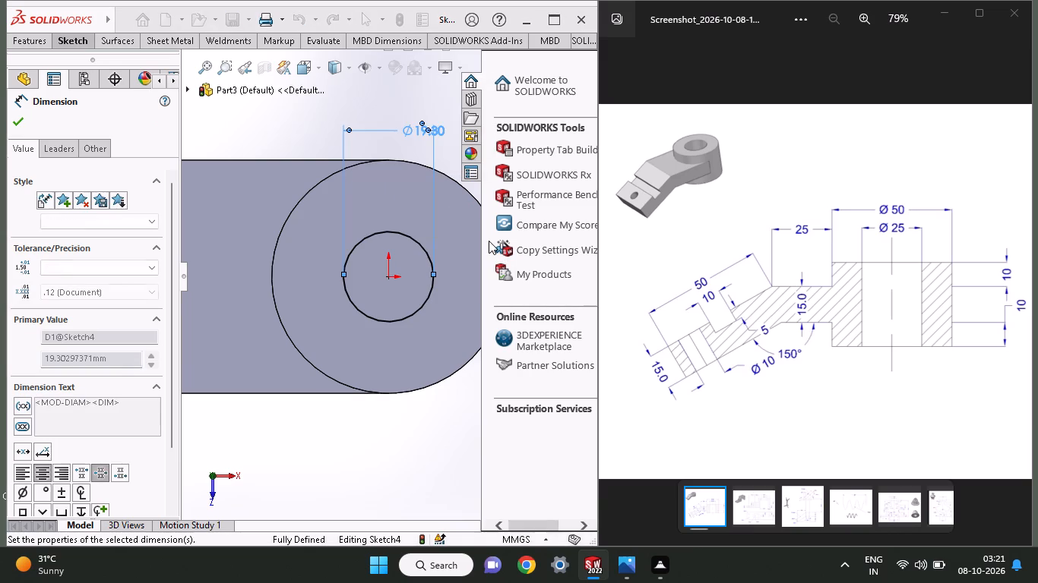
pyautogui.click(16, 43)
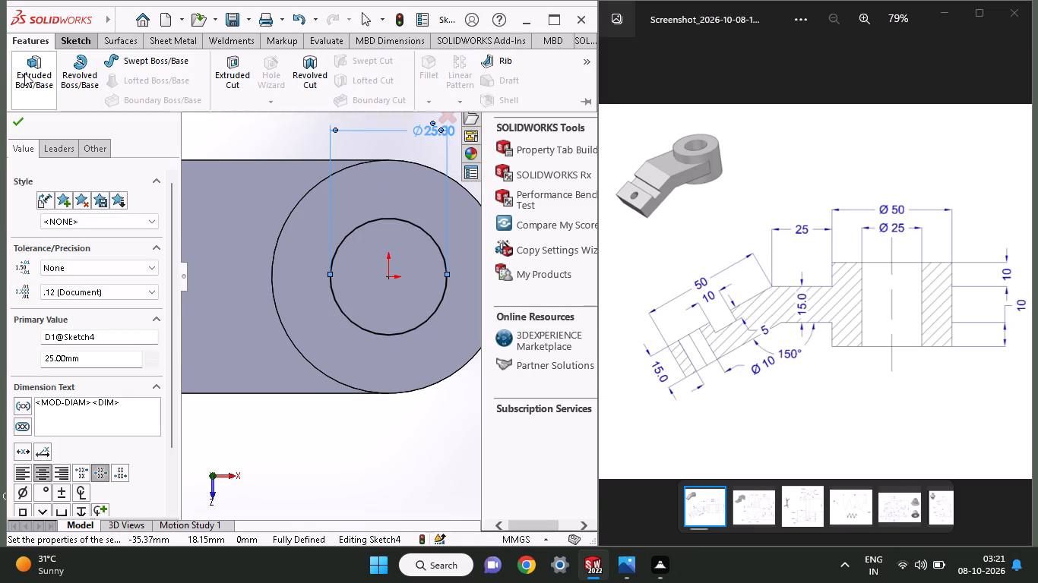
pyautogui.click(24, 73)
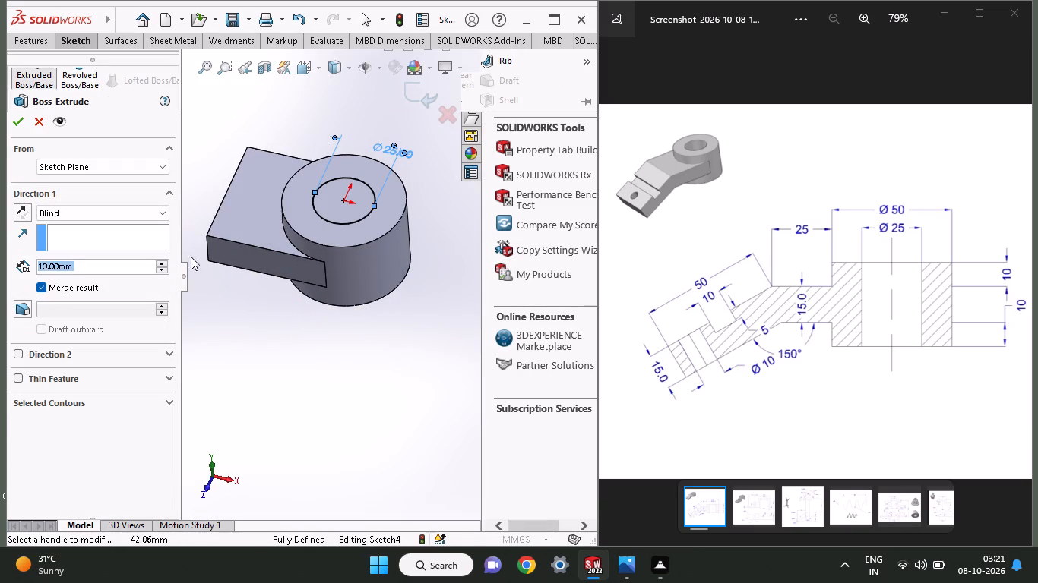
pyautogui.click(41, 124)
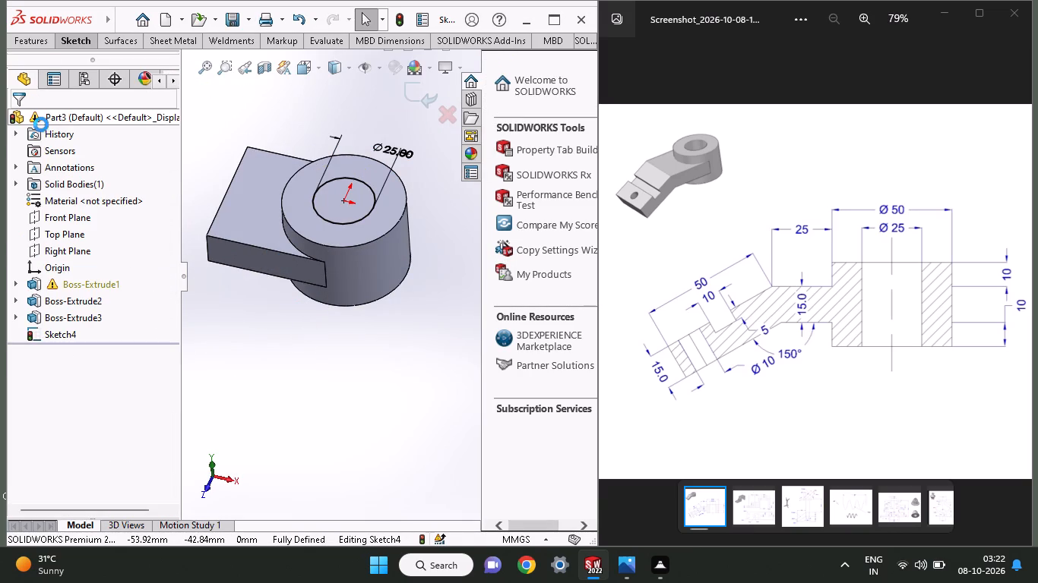
# Cut the 25 mm circle on the top face into the boss as a blind extruded cut 10 mm deep.
pyautogui.click(46, 45)
pyautogui.click(227, 76)
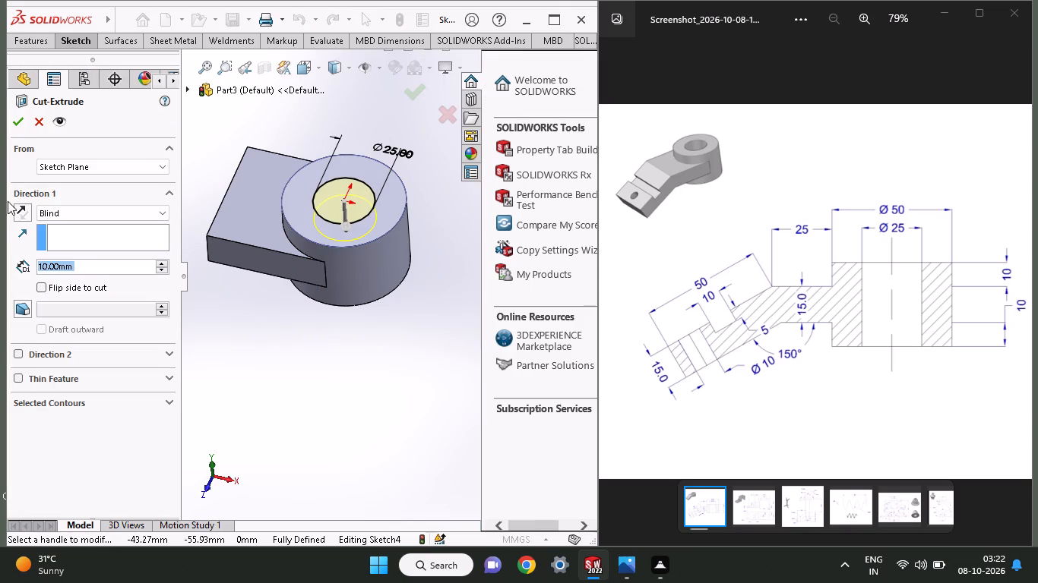
pyautogui.click(15, 128)
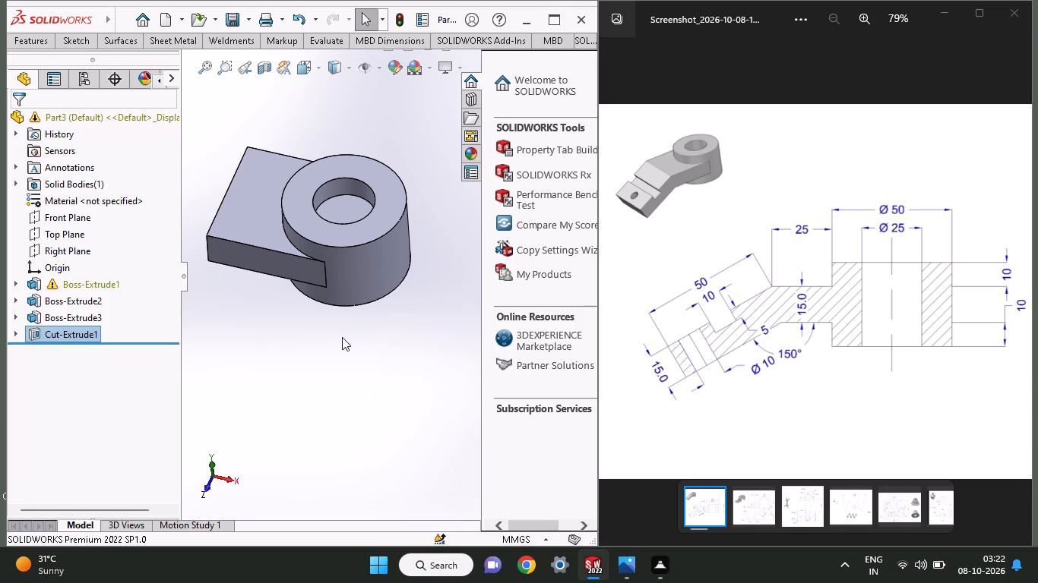
# Sketch a circle on the boss's bottom face, centred on the origin, and dimension its diameter to 25 mm.
pyautogui.moveTo(337, 336); pyautogui.dragTo(304, 519, button='middle')
pyautogui.moveTo(312, 307); pyautogui.dragTo(305, 383, button='middle')
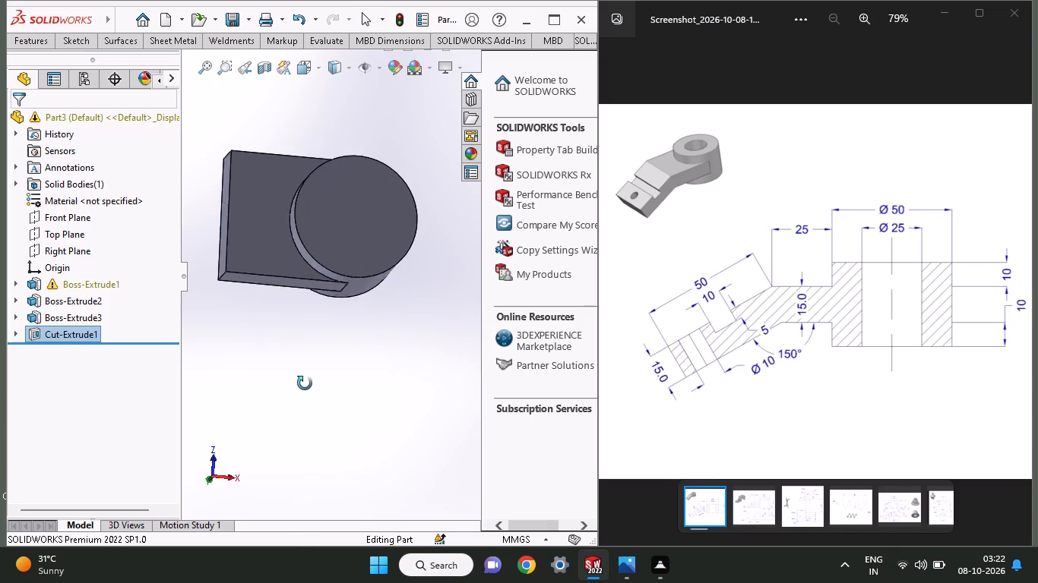
pyautogui.moveTo(305, 383); pyautogui.dragTo(293, 413, button='middle')
pyautogui.click(325, 219)
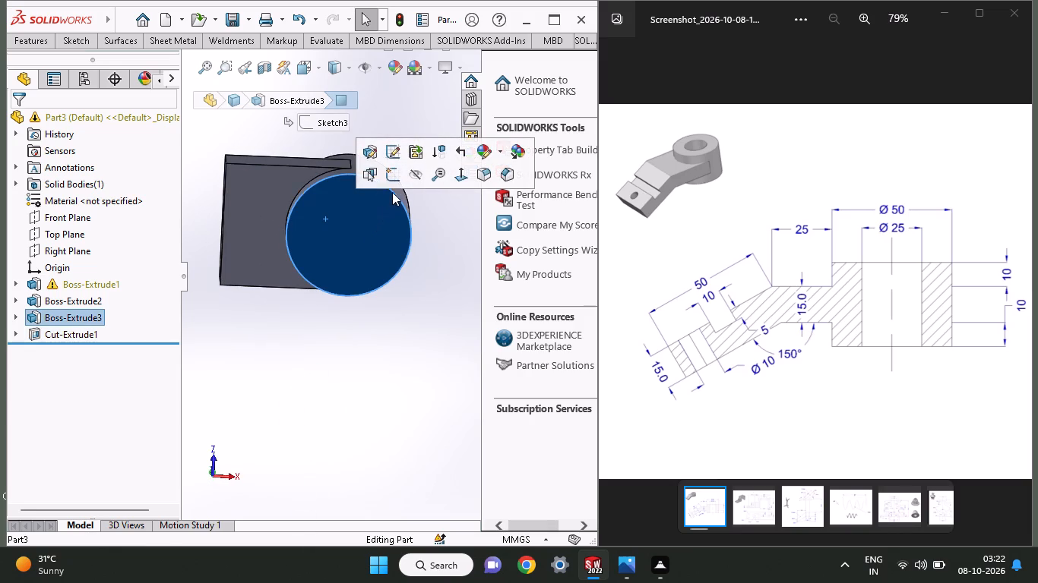
pyautogui.click(394, 184)
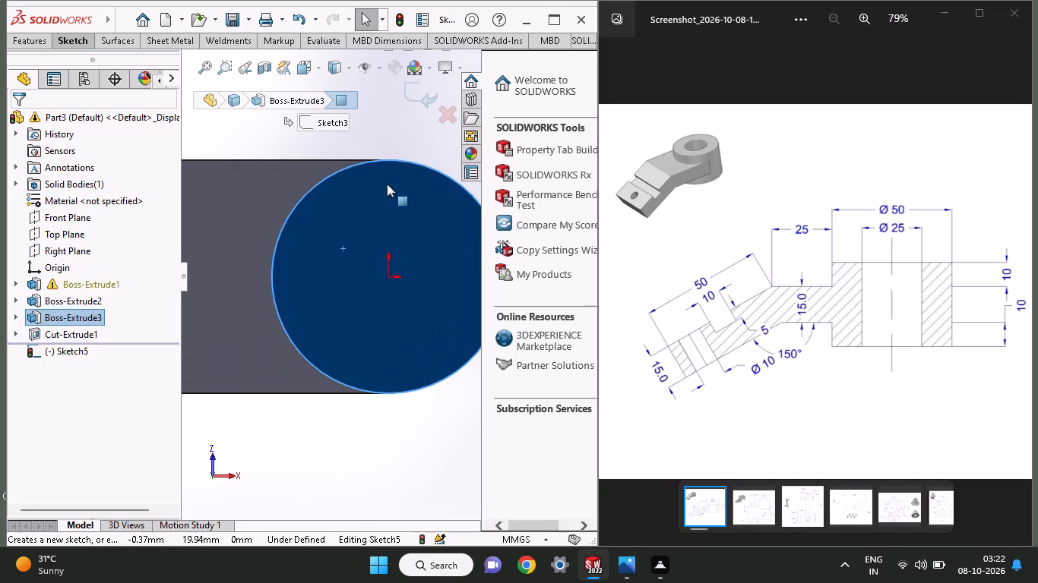
pyautogui.click(75, 41)
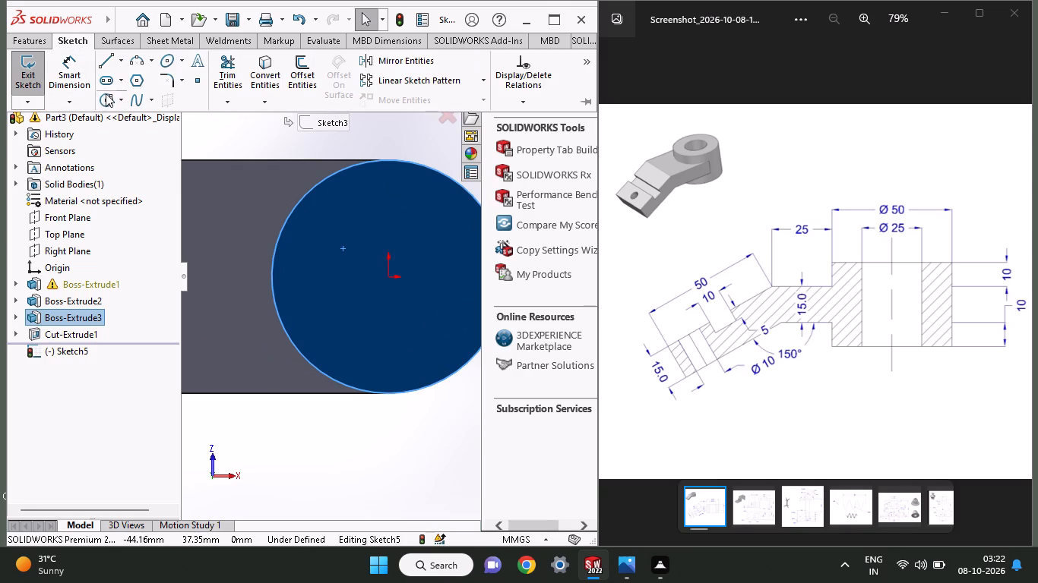
pyautogui.click(106, 96)
pyautogui.click(386, 279)
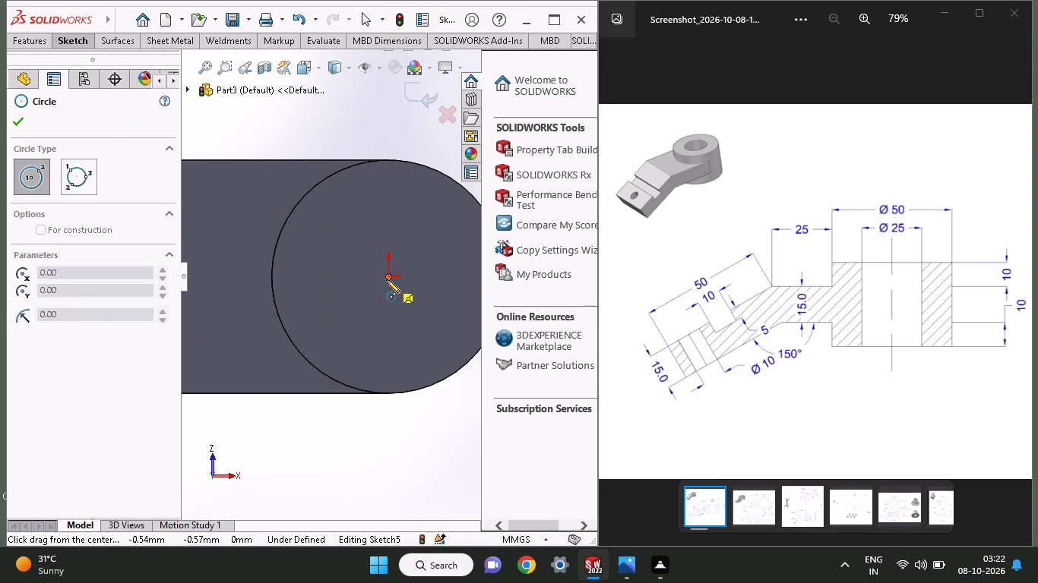
pyautogui.click(403, 328)
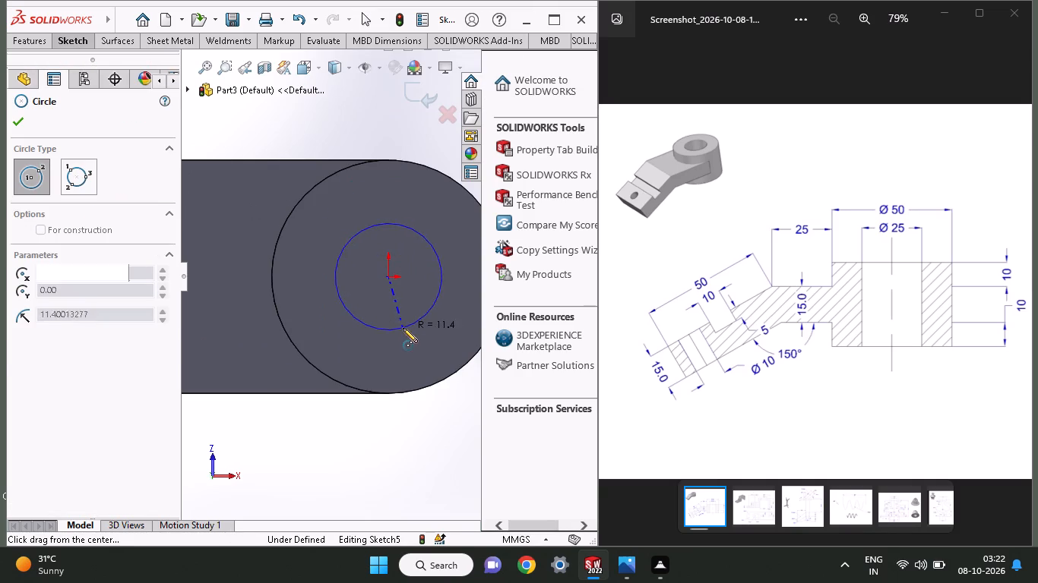
pyautogui.click(70, 46)
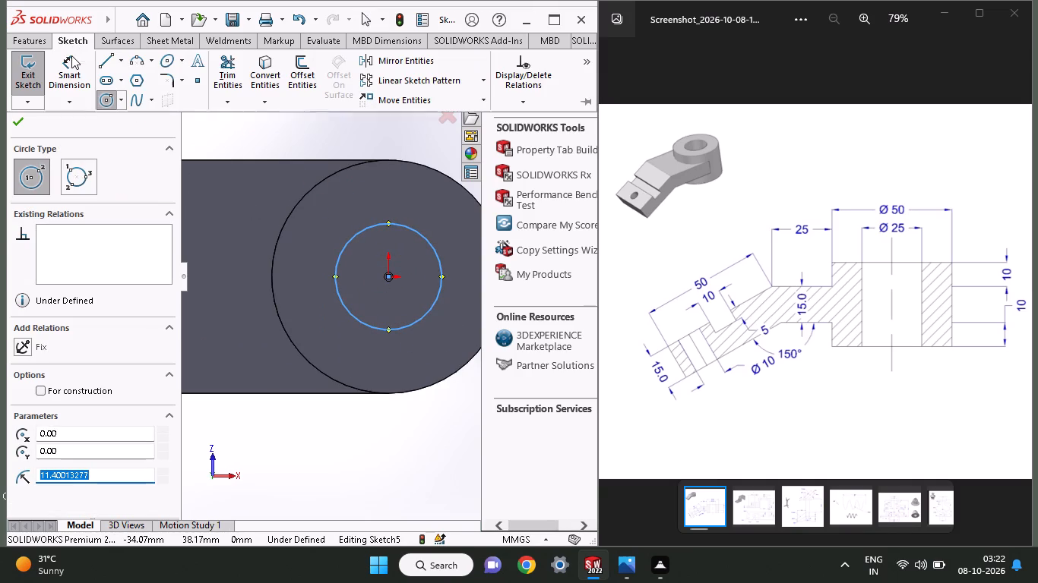
pyautogui.click(72, 65)
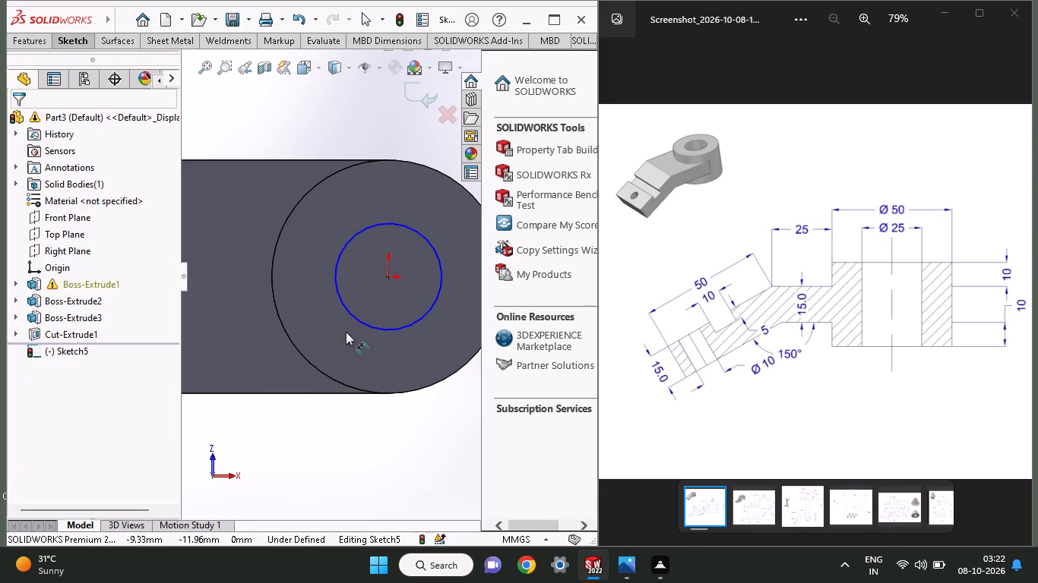
pyautogui.click(351, 317)
pyautogui.click(349, 420)
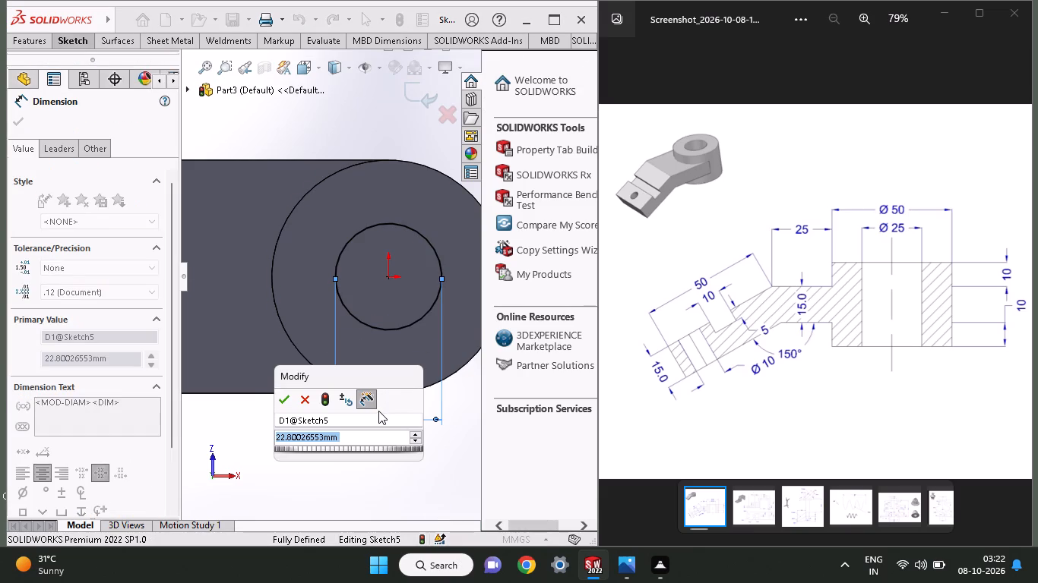
pyautogui.write('25')
pyautogui.press('Return')
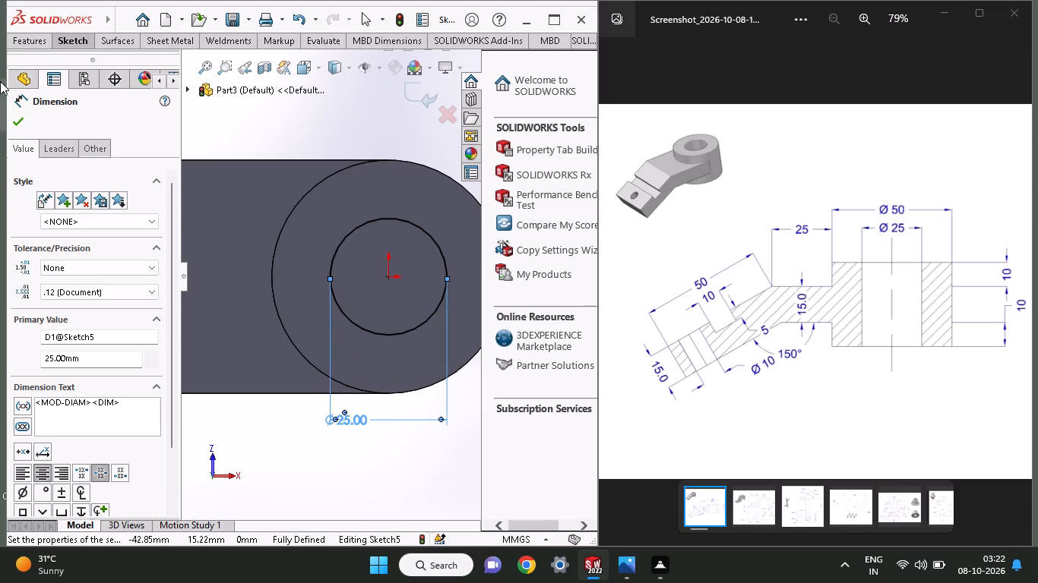
# Cut the 25 mm circle on the bottom face into the boss as a blind extruded cut 10 mm deep.
pyautogui.click(31, 46)
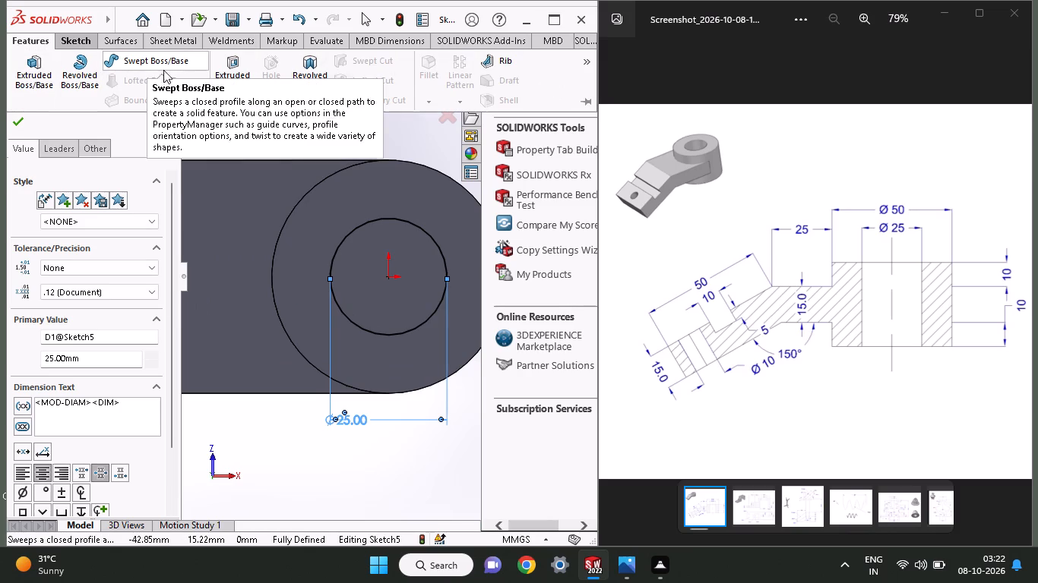
pyautogui.click(217, 71)
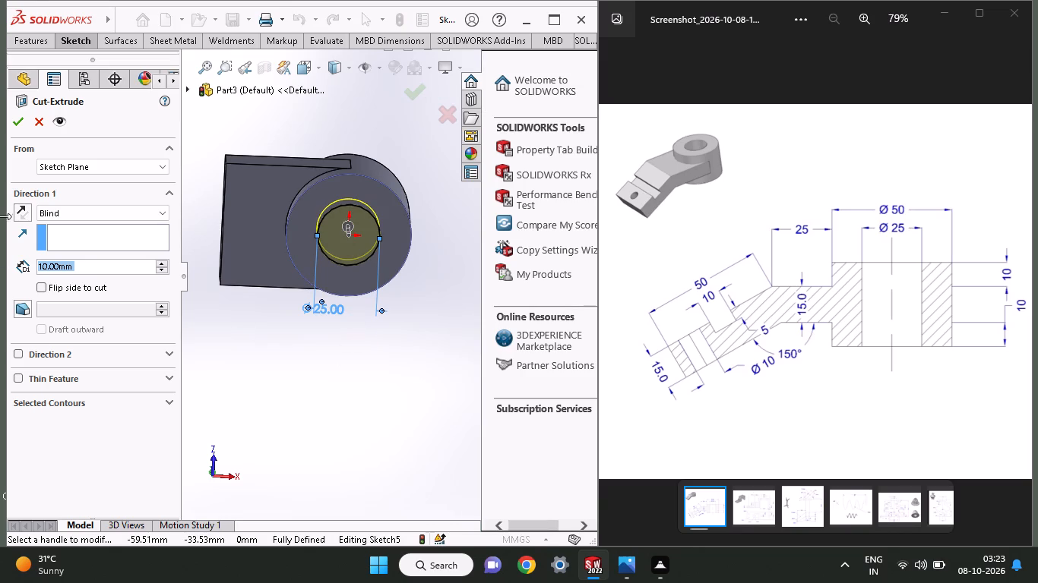
pyautogui.click(17, 124)
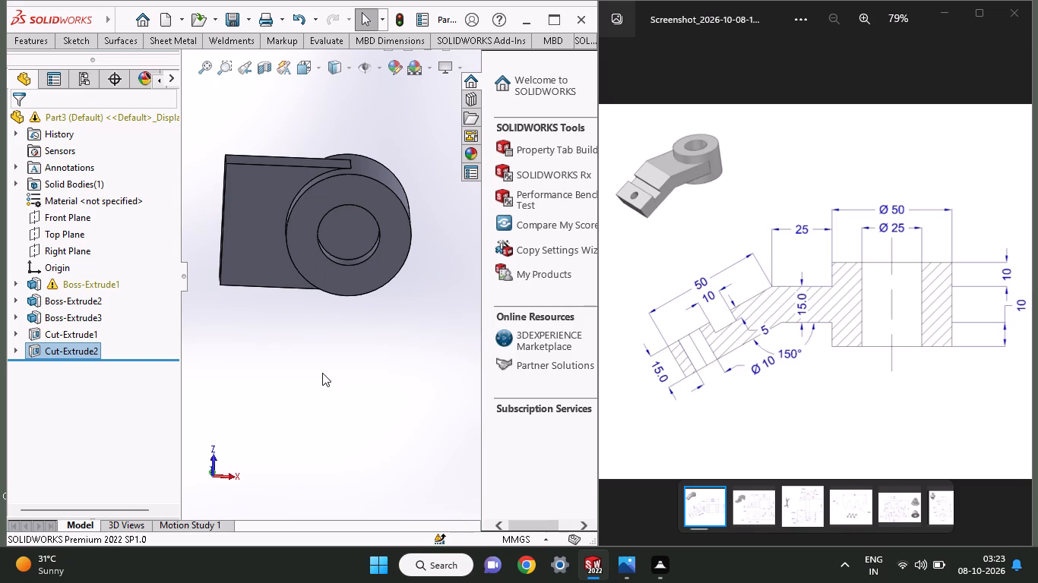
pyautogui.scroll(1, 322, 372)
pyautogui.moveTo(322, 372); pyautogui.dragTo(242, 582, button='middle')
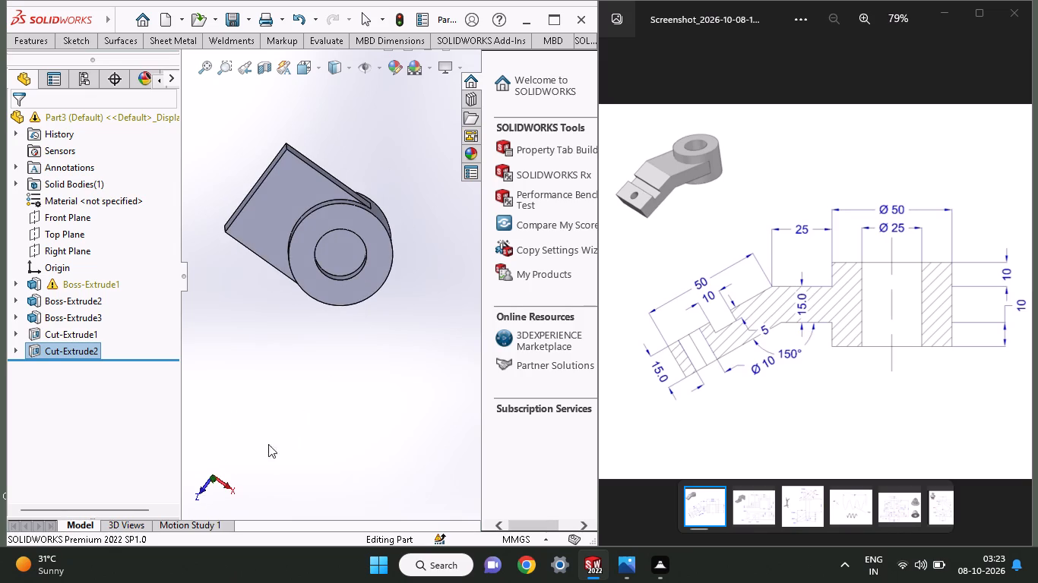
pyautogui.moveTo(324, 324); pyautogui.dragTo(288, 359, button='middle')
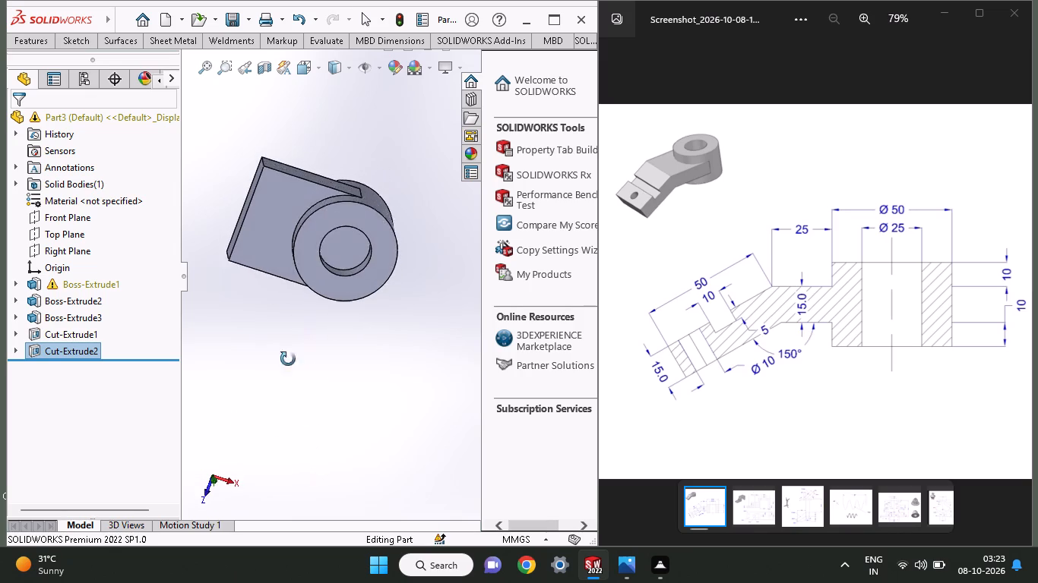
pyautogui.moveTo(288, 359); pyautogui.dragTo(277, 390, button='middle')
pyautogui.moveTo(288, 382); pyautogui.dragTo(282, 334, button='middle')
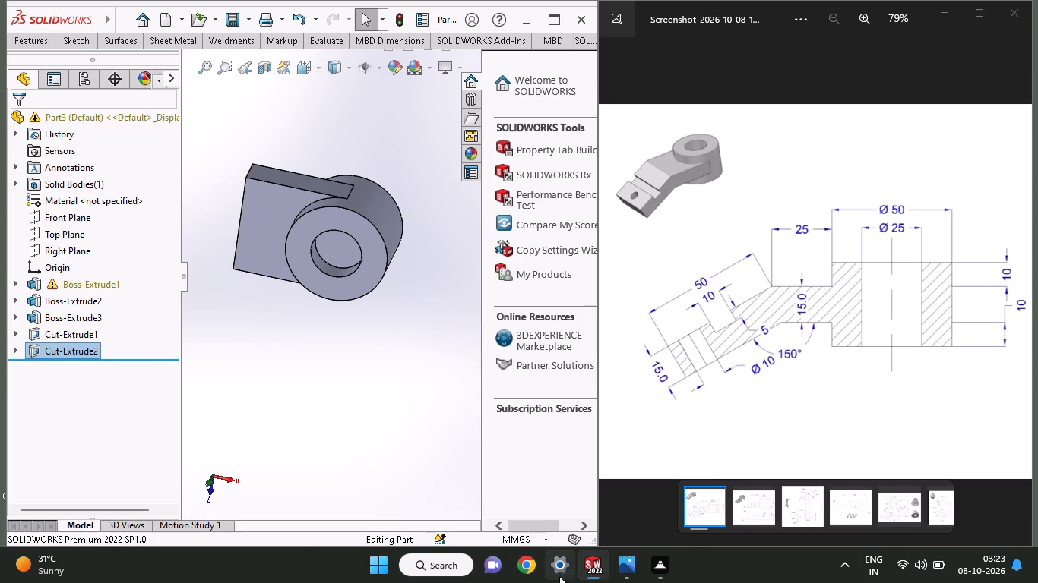
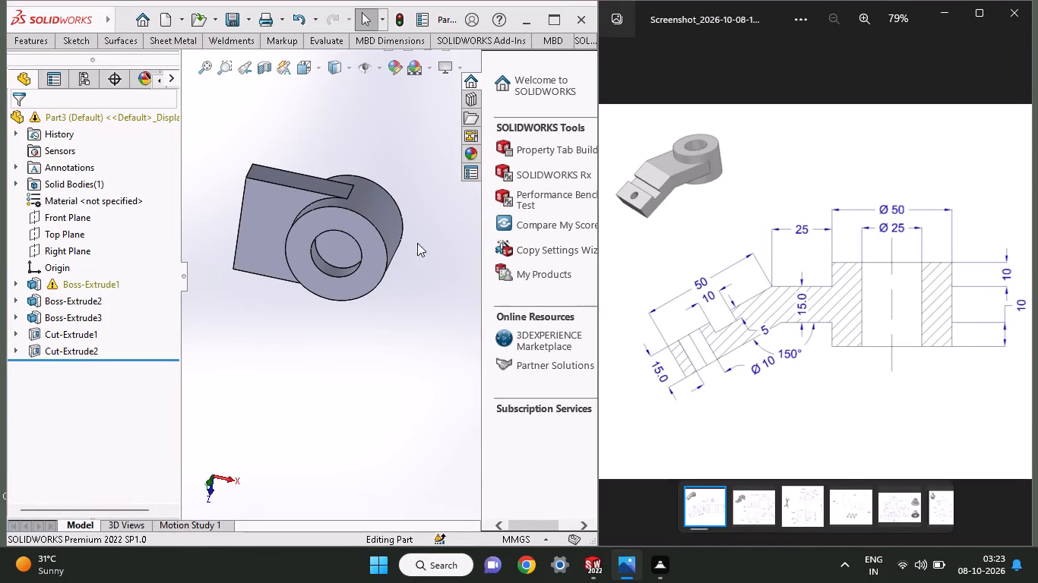
# Sketch a circle of 12.5 mm radius on the floor of the boss's top recess, centred on the origin and matching the bore edge.
pyautogui.click(348, 238)
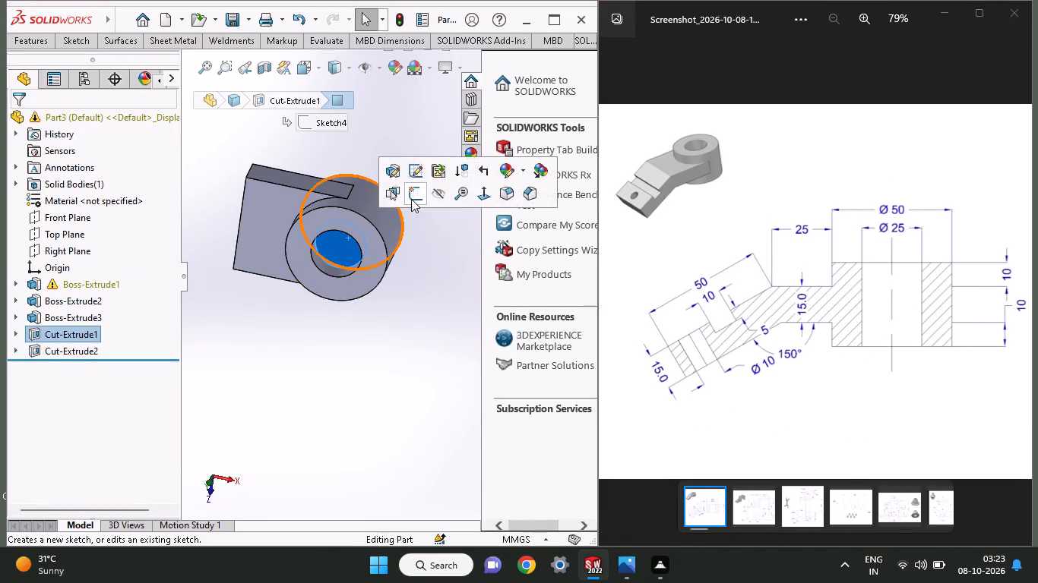
pyautogui.click(411, 199)
pyautogui.click(91, 41)
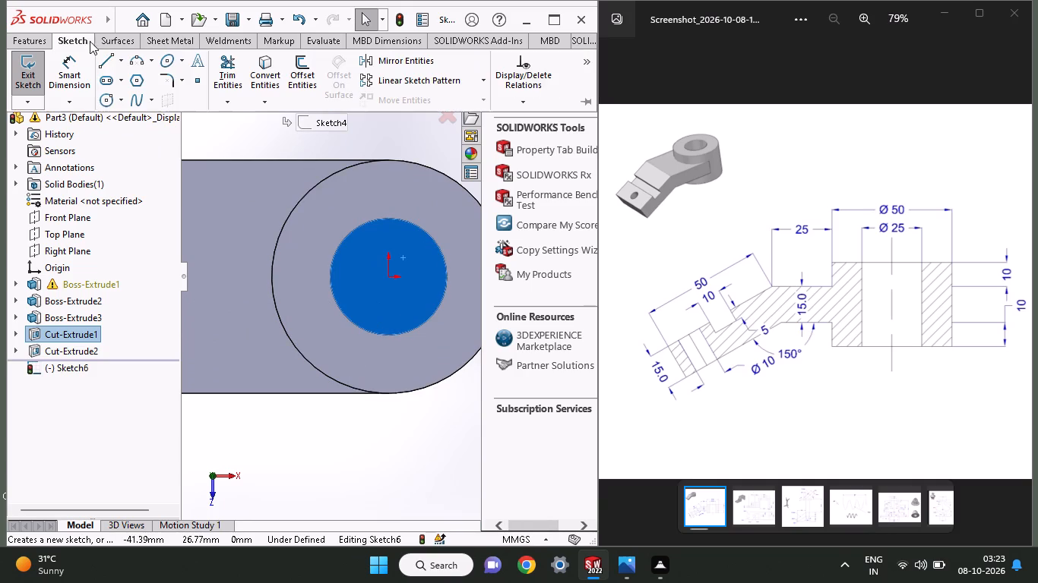
pyautogui.click(108, 98)
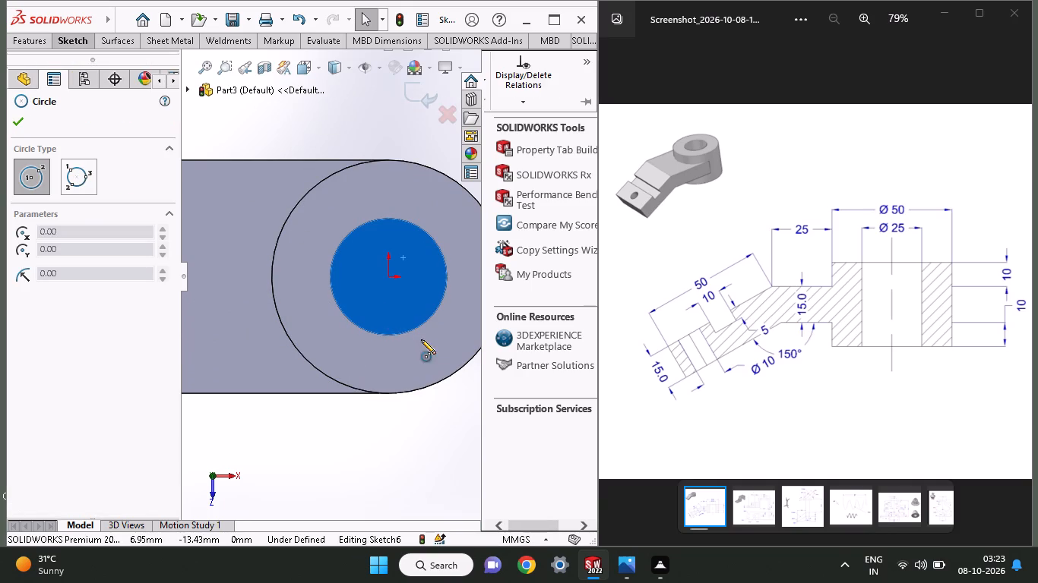
pyautogui.click(388, 277)
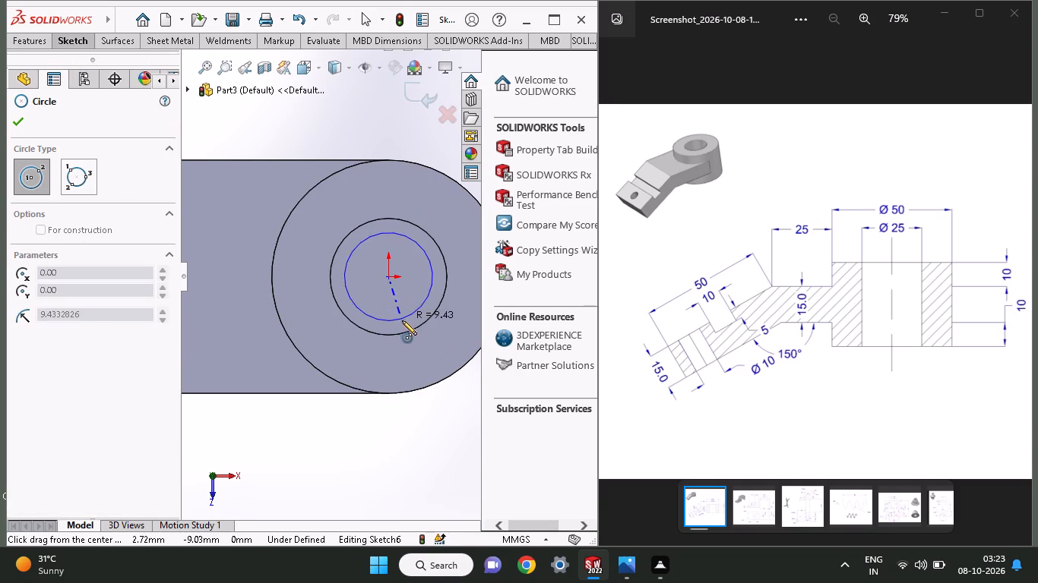
pyautogui.click(408, 331)
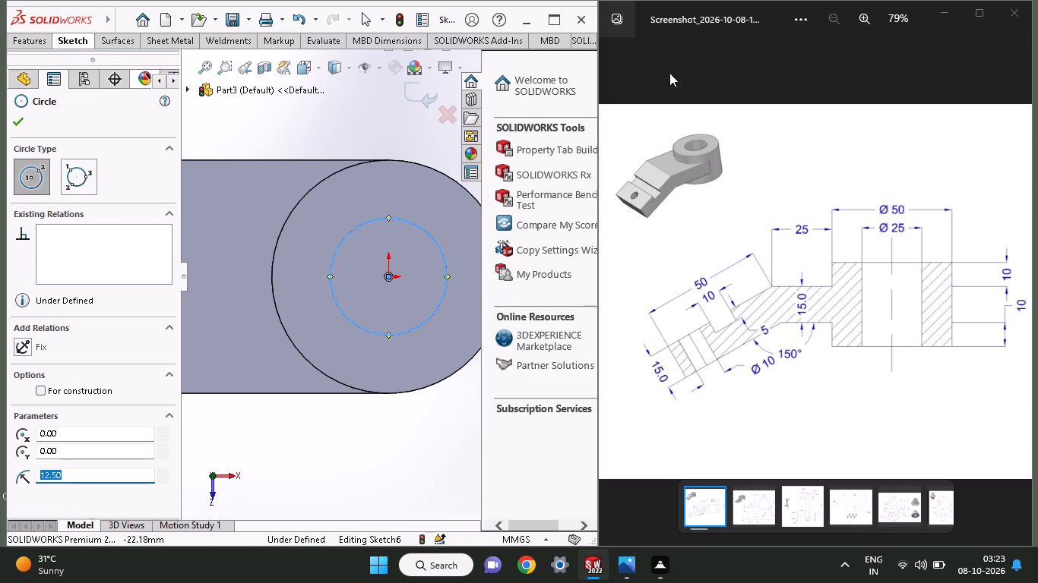
# Cut the circle on the top recess floor into the boss as a blind extruded cut 5 mm deep.
pyautogui.click(12, 43)
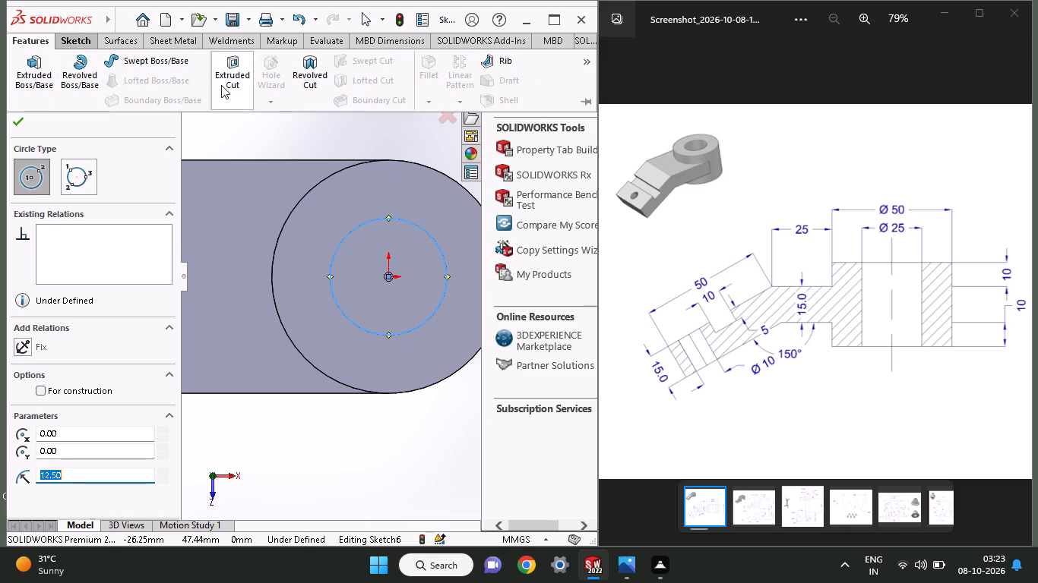
pyautogui.click(221, 85)
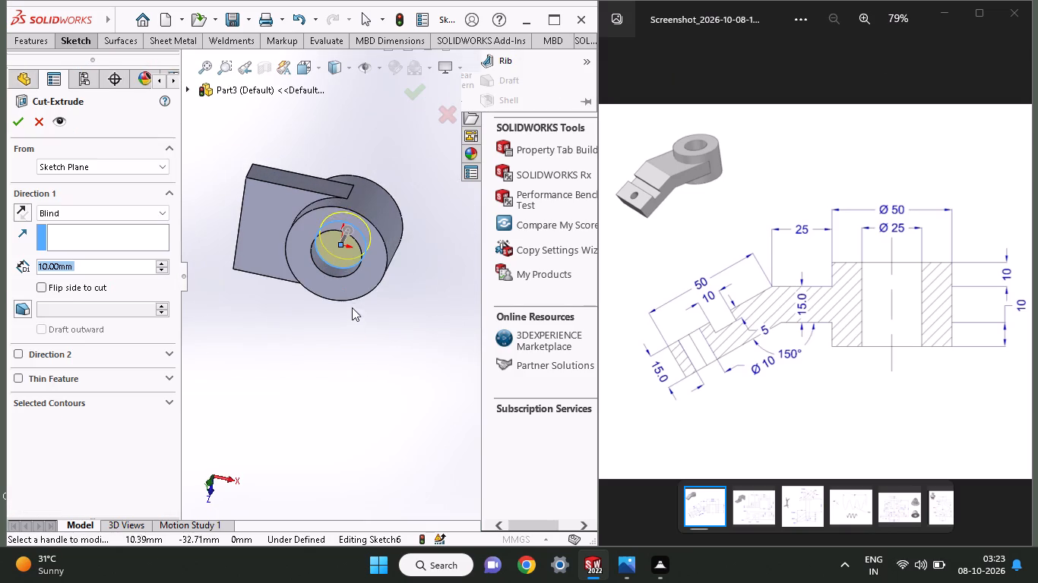
pyautogui.press('5')
pyautogui.press('Return')
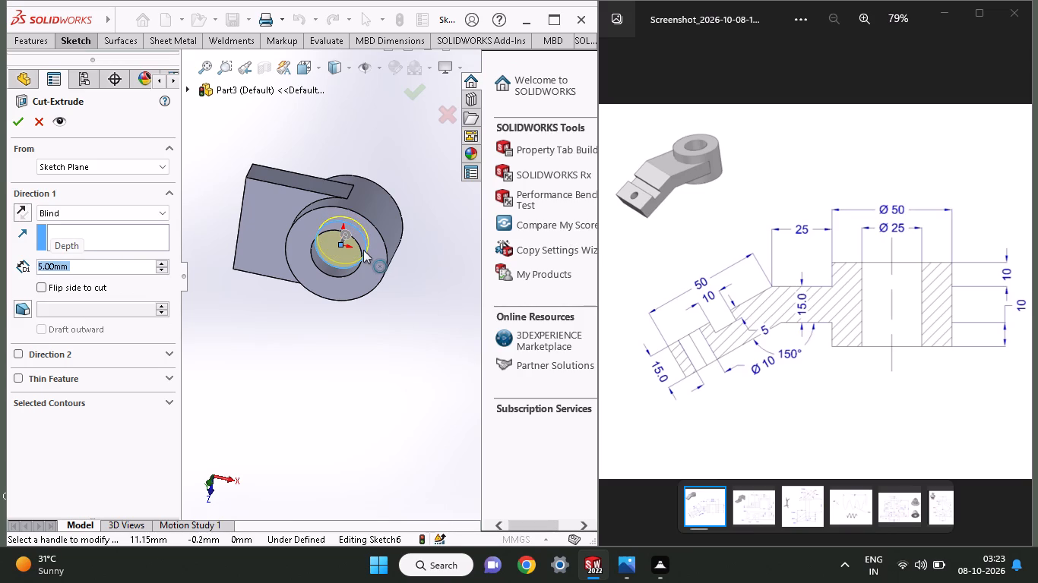
pyautogui.scroll(-1, 363, 250)
pyautogui.scroll(1, 363, 250)
pyautogui.scroll(-4, 363, 250)
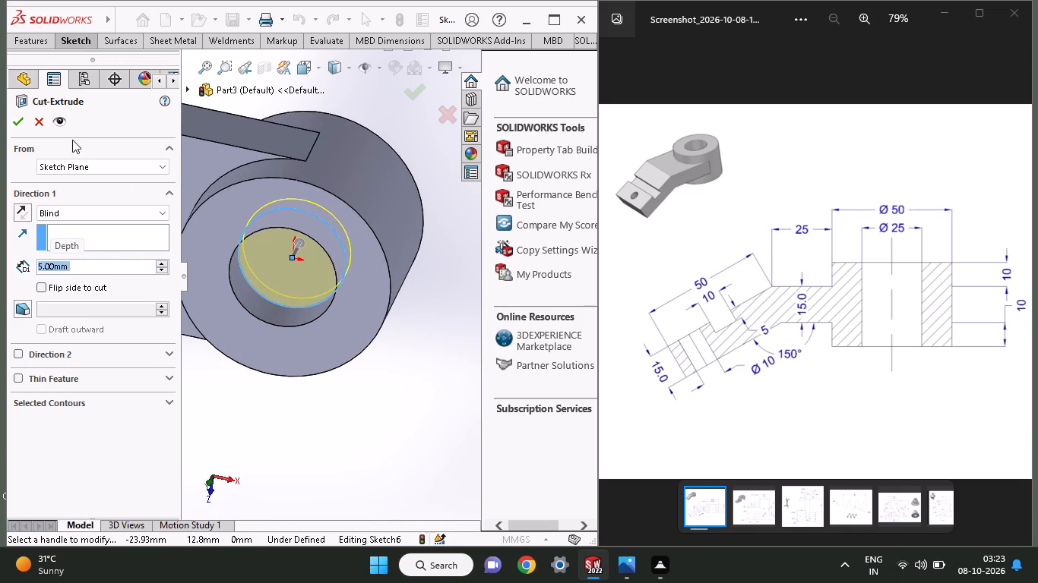
pyautogui.click(15, 120)
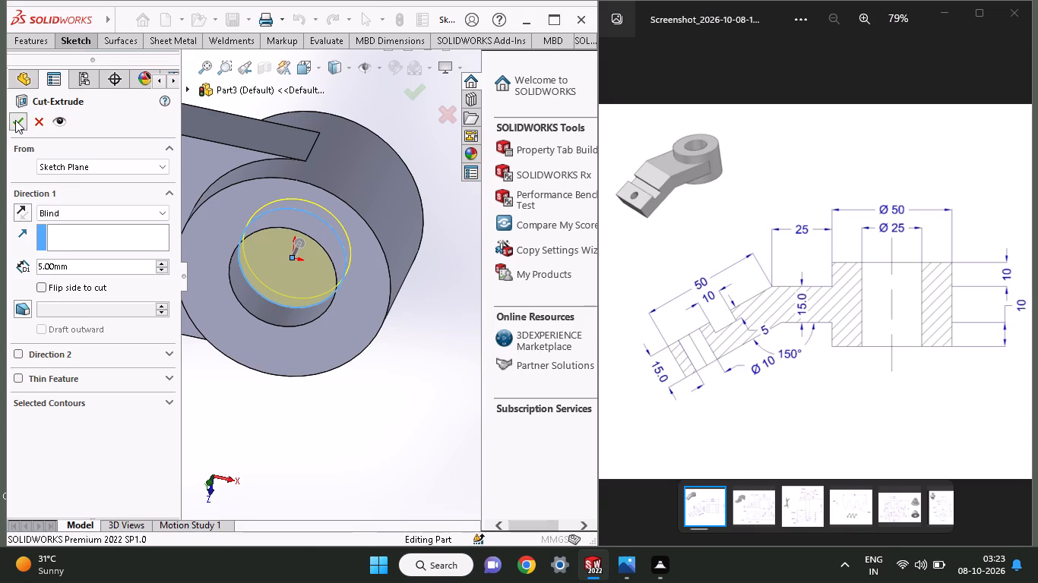
# Sketch a circle of 12.5 mm radius on the floor of the boss's bottom recess, centred on the origin and matching the bore edge.
pyautogui.moveTo(346, 362); pyautogui.dragTo(353, 421, button='middle')
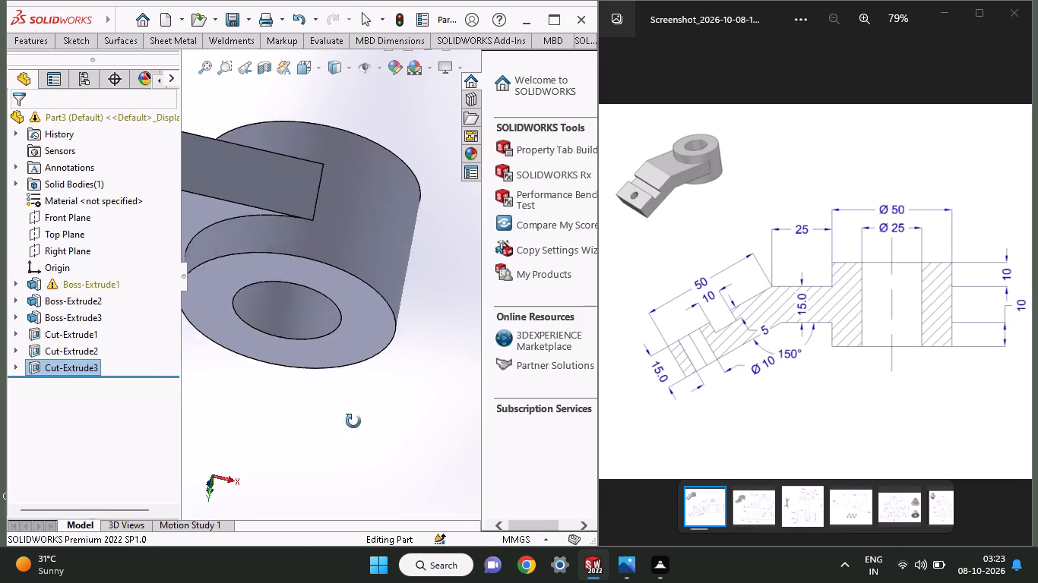
pyautogui.moveTo(353, 421); pyautogui.dragTo(355, 514, button='middle')
pyautogui.click(290, 197)
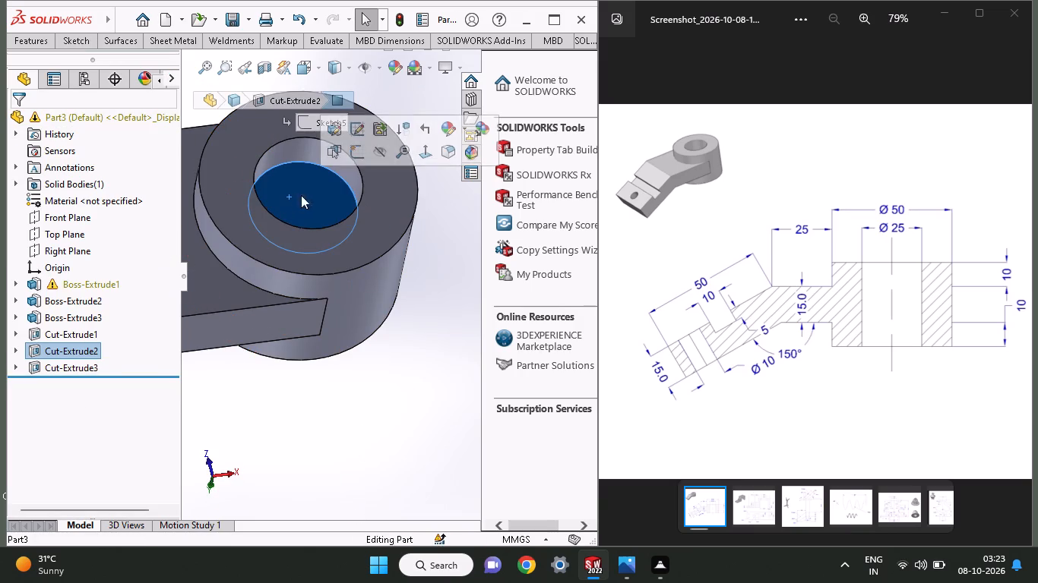
pyautogui.click(356, 158)
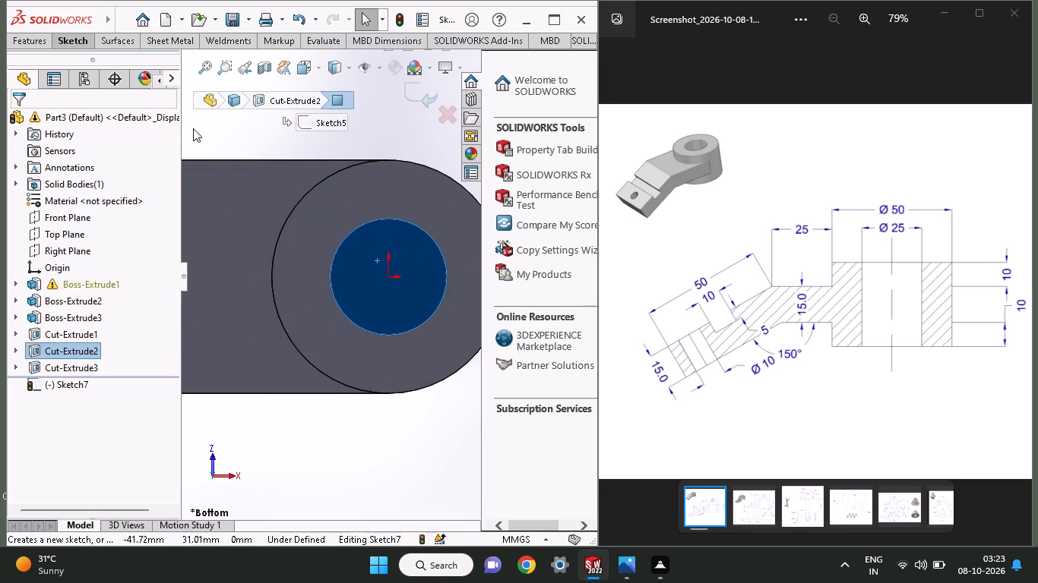
pyautogui.click(84, 45)
pyautogui.click(101, 100)
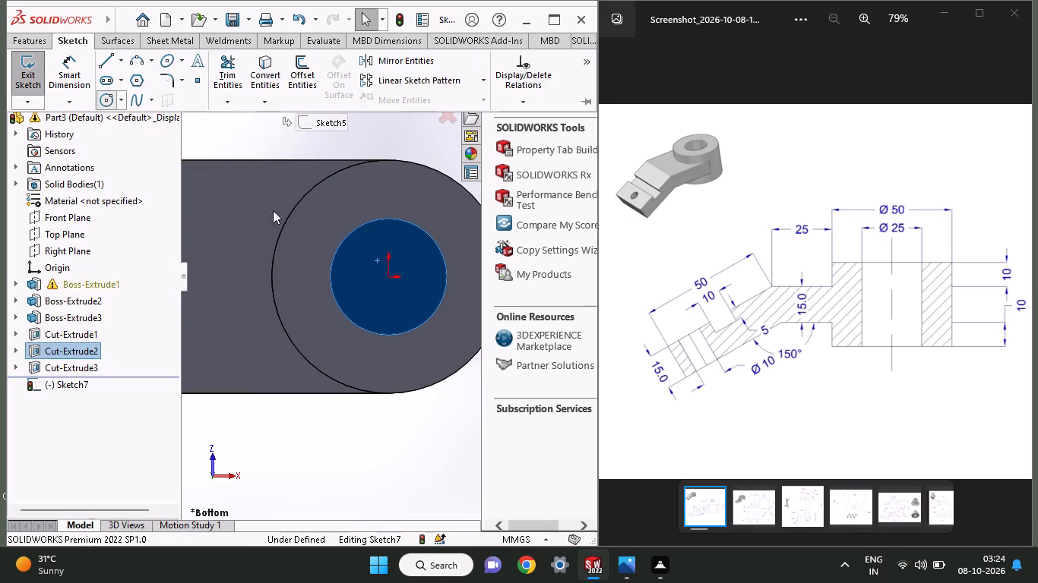
pyautogui.click(388, 279)
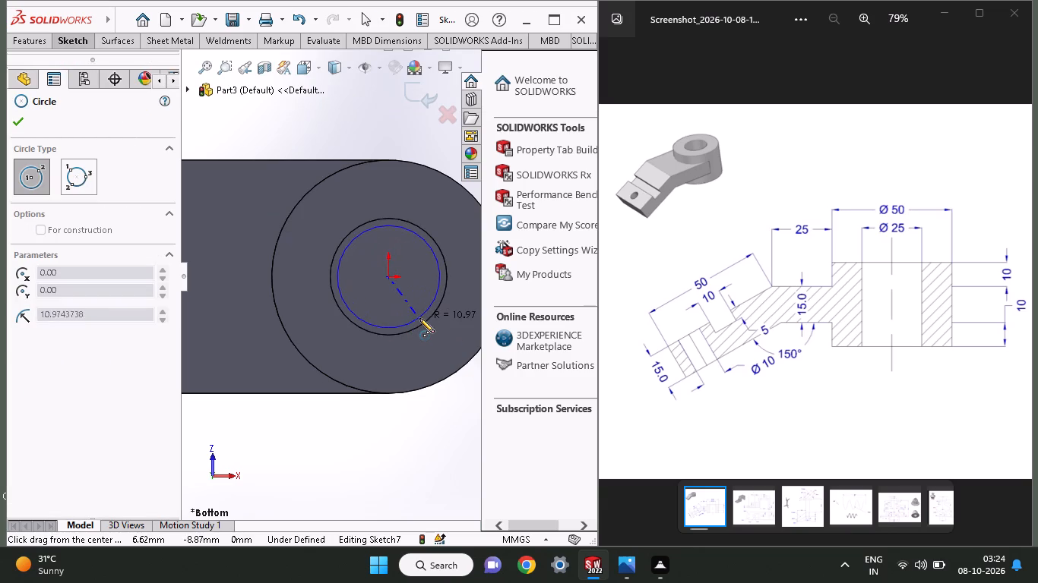
pyautogui.click(421, 323)
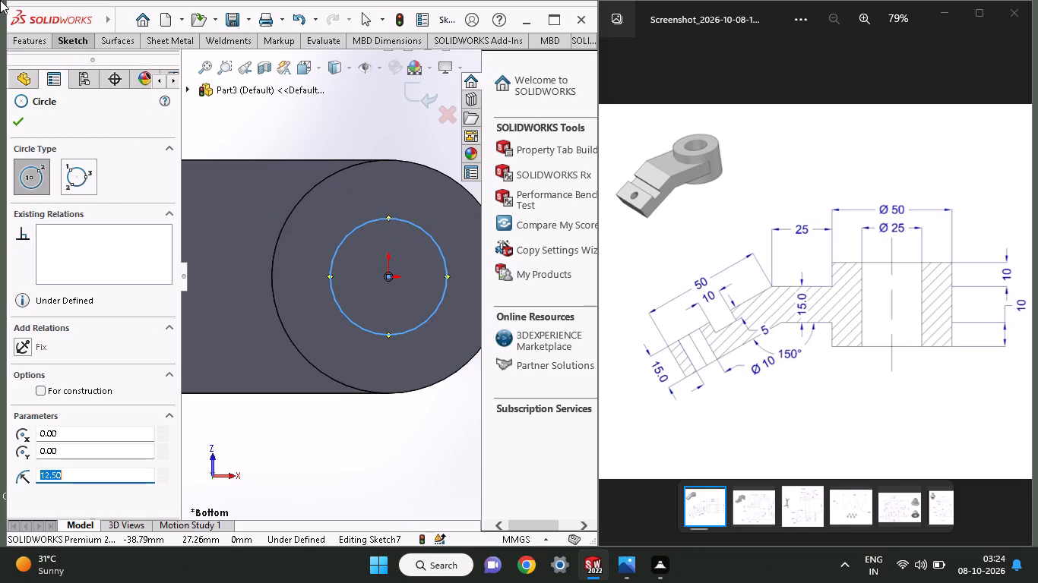
# Cut the circle on the bottom recess floor into the boss as a blind extruded cut 5 mm deep.
pyautogui.click(8, 39)
pyautogui.click(221, 103)
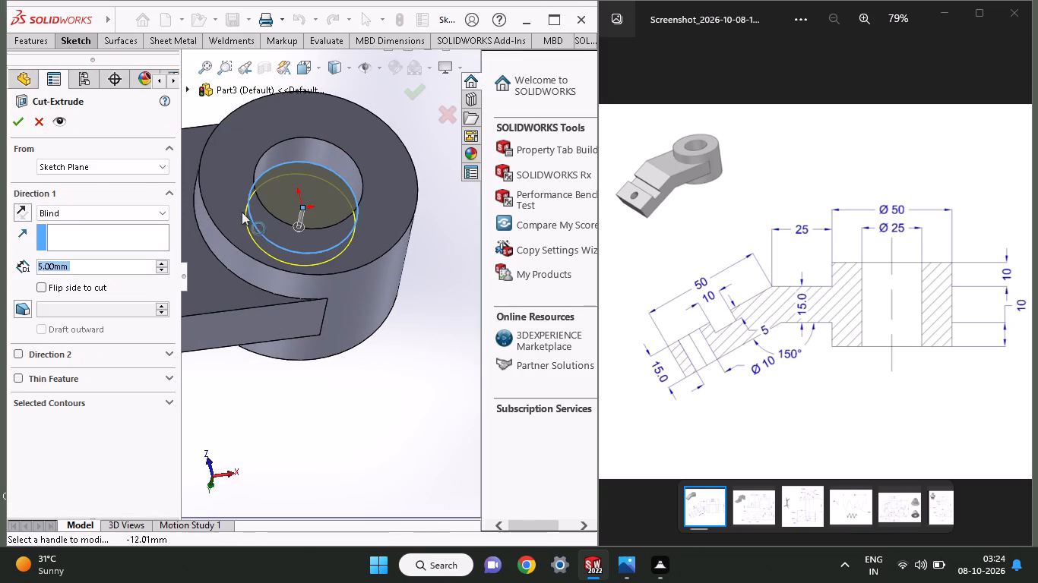
pyautogui.click(18, 126)
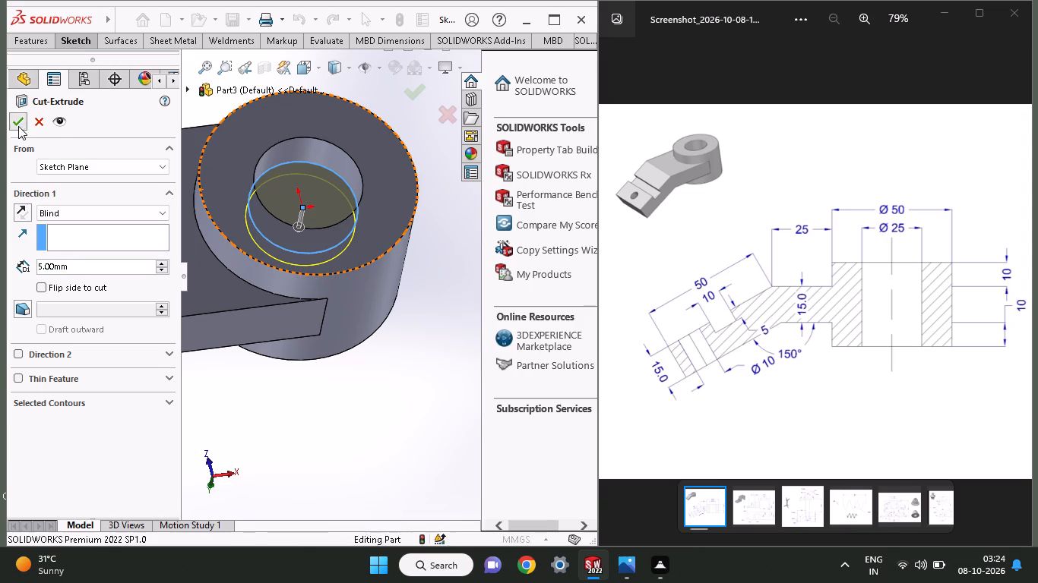
# Sketch another origin-centred circle of 12.5 mm radius on the deepened floor of the boss's bottom recess.
pyautogui.moveTo(331, 352); pyautogui.dragTo(345, 373, button='middle')
pyautogui.scroll(1, 345, 373)
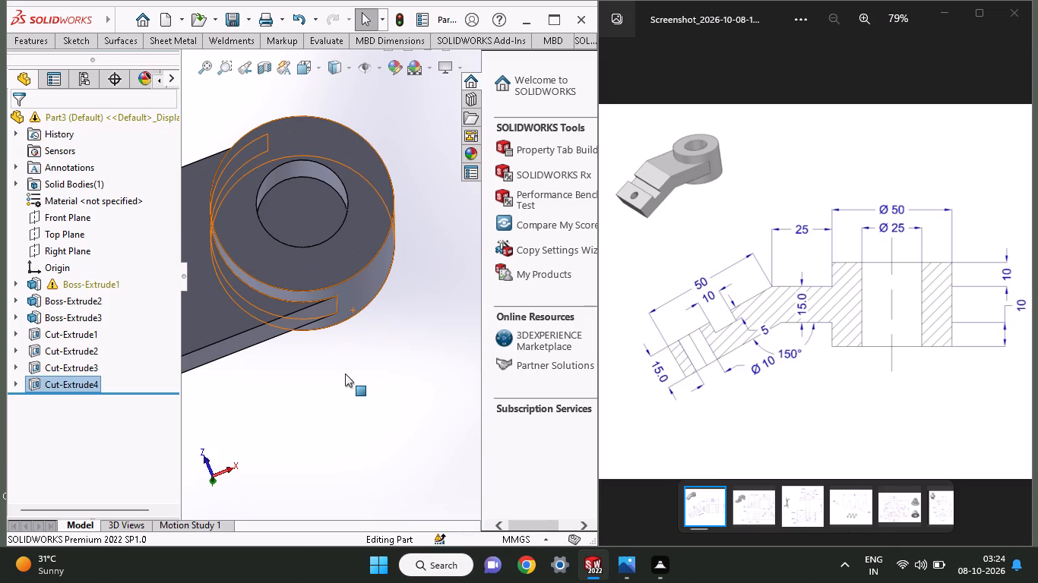
pyautogui.click(292, 213)
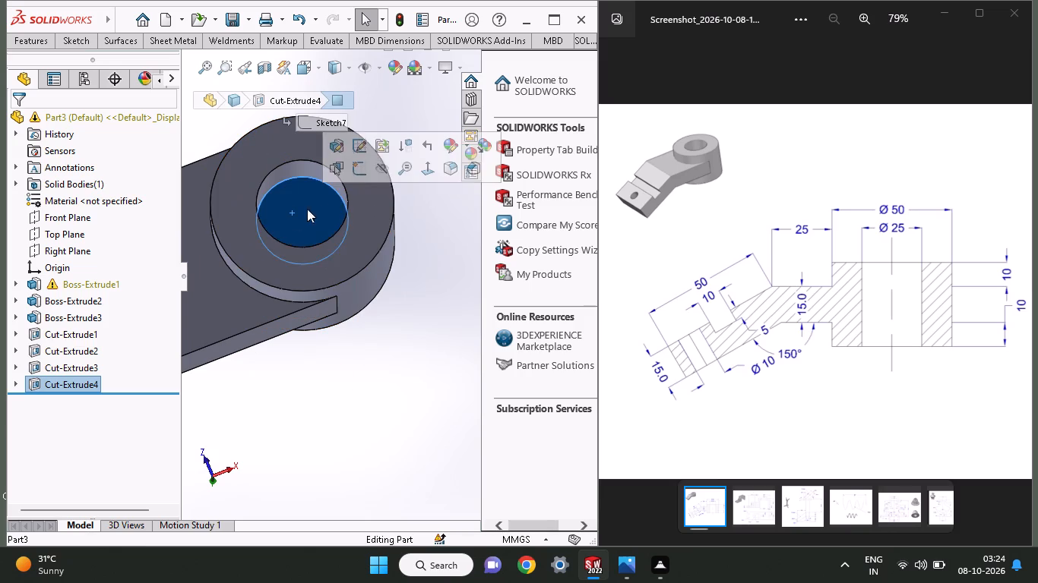
pyautogui.click(356, 178)
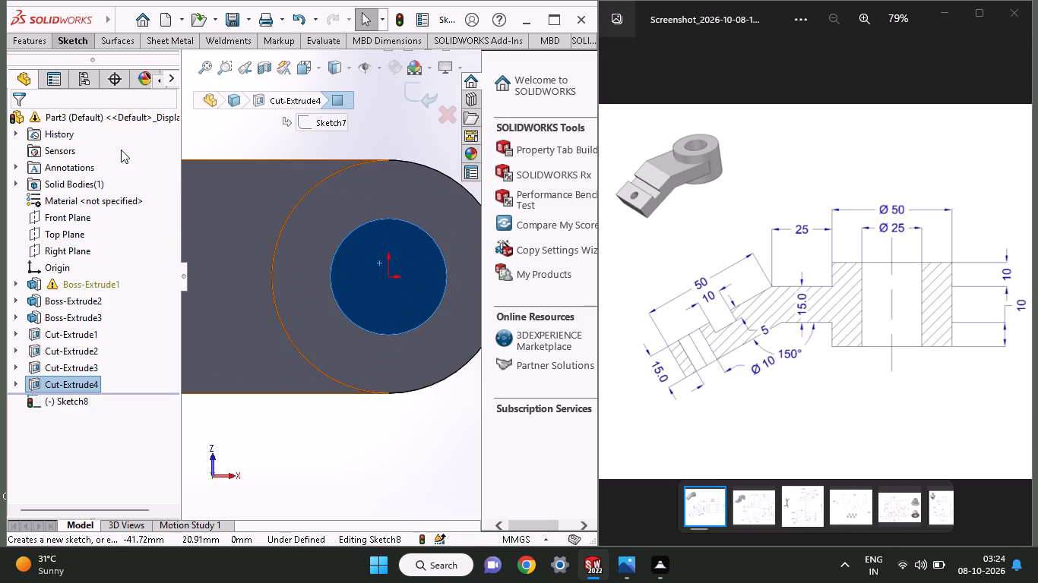
pyautogui.click(78, 46)
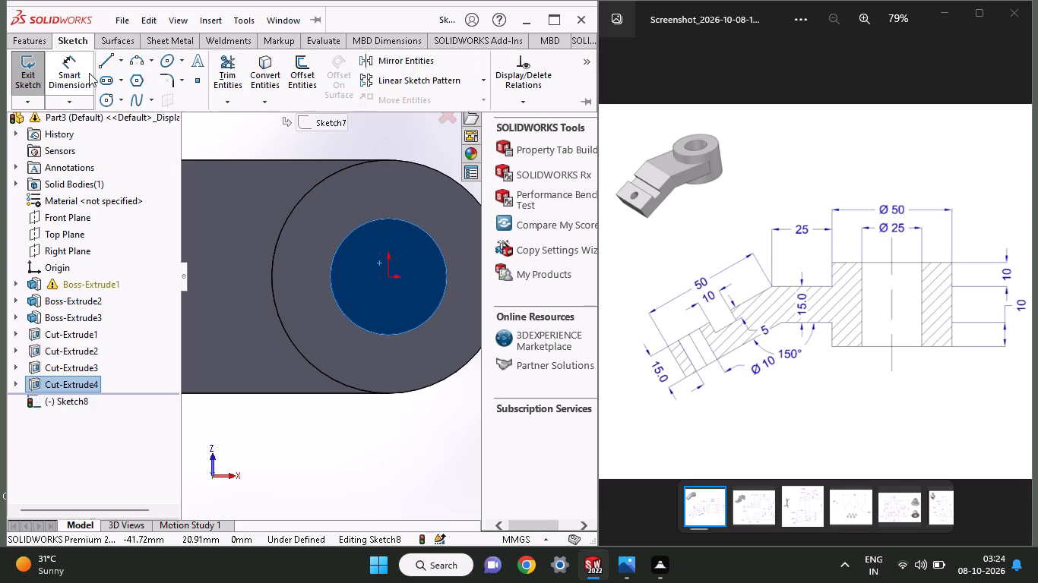
pyautogui.click(99, 97)
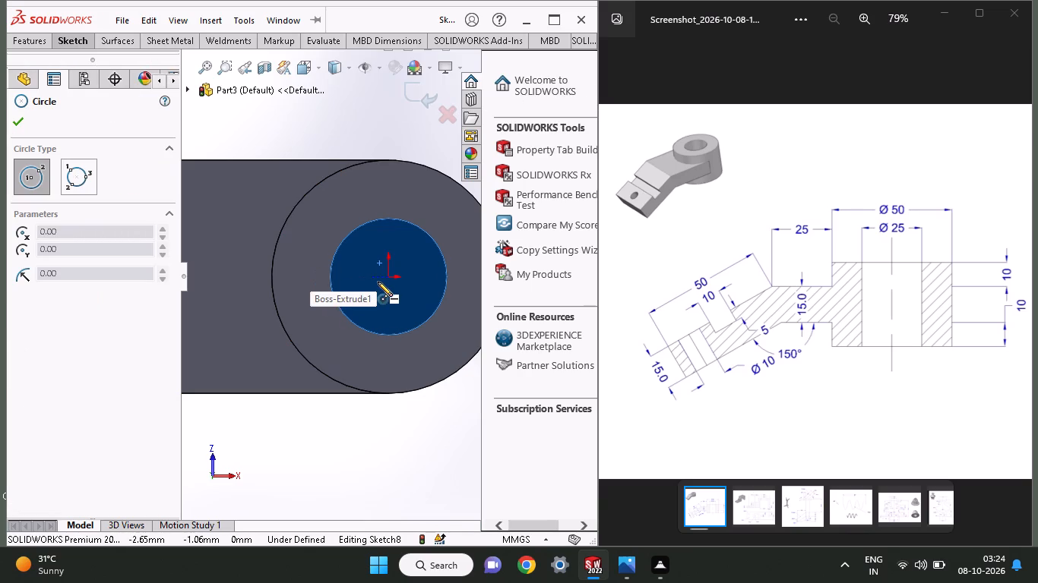
pyautogui.click(385, 281)
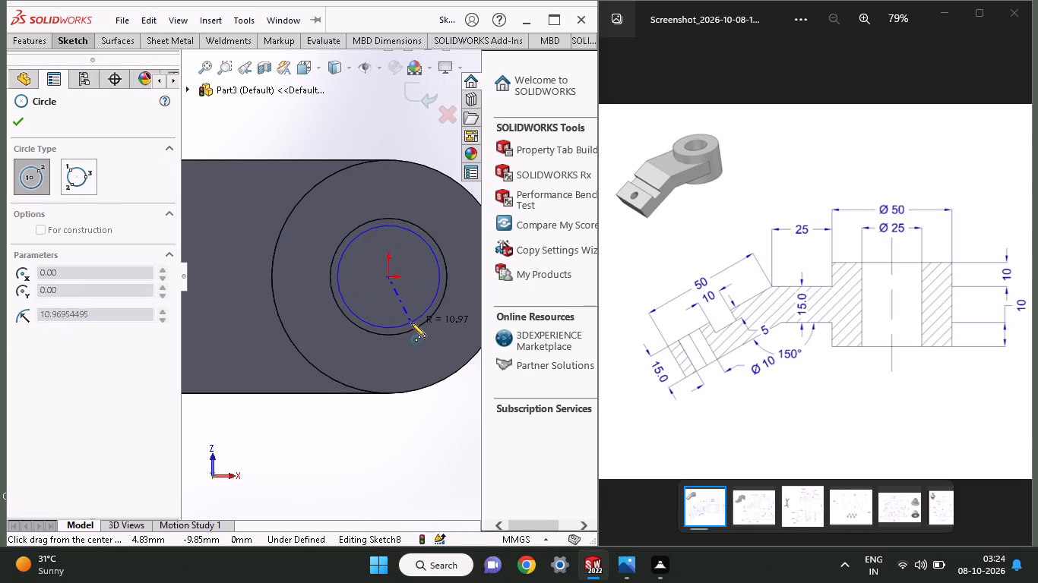
pyautogui.click(411, 329)
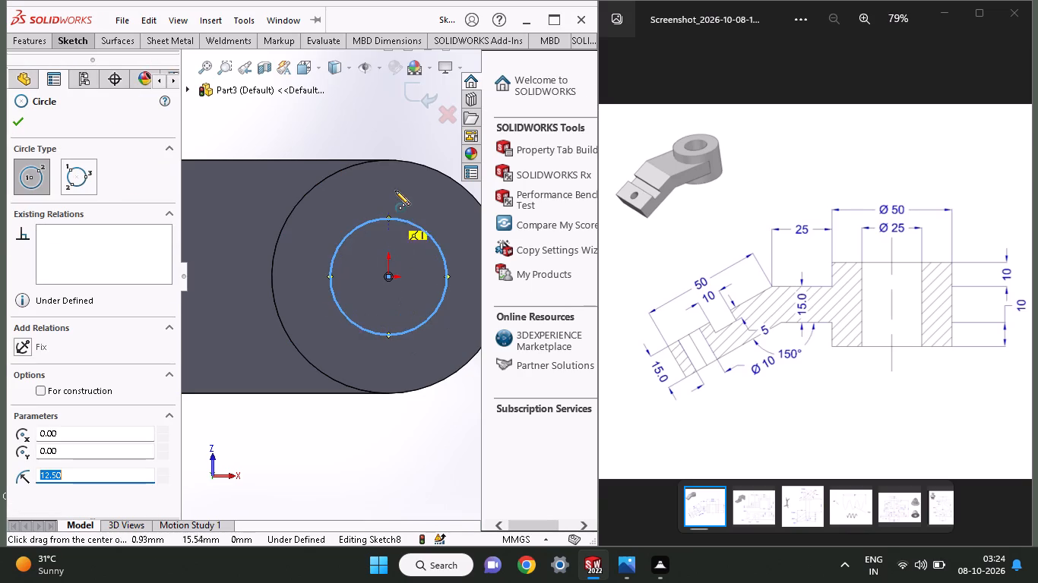
# Cut the circle through the remaining material of the bore as a blind extruded cut 5 mm deep.
pyautogui.click(39, 46)
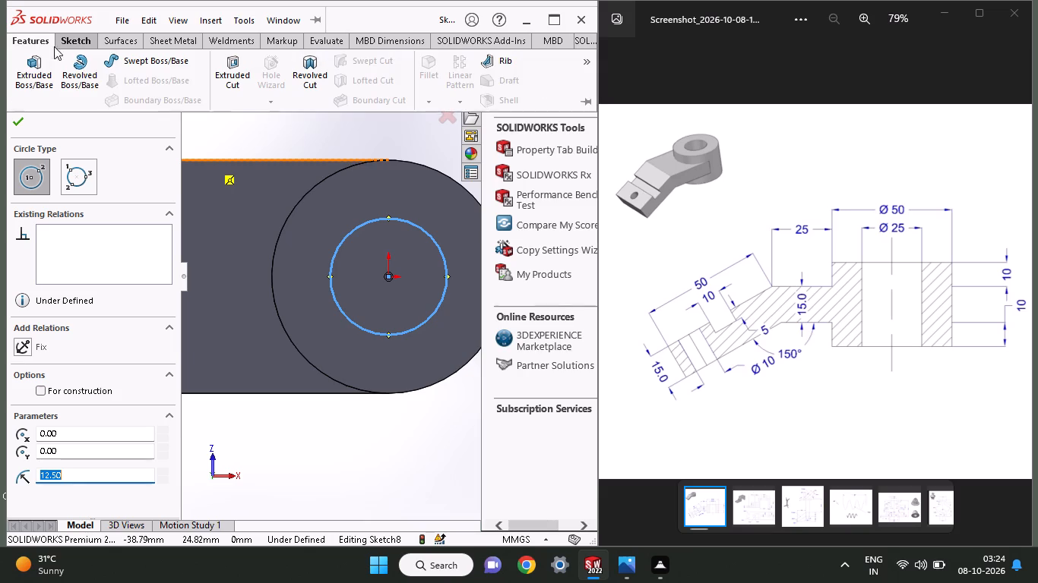
pyautogui.click(225, 102)
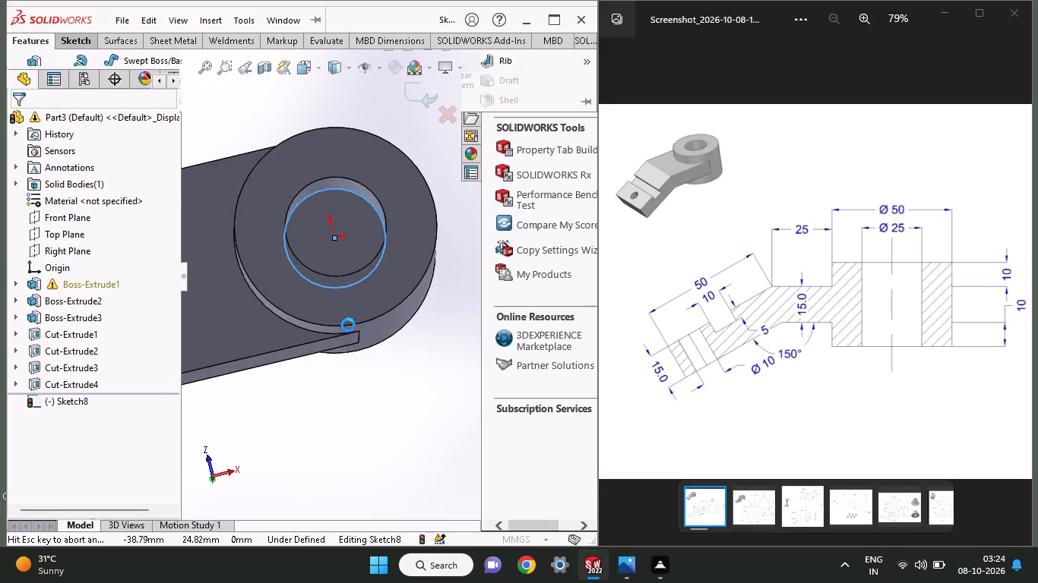
pyautogui.moveTo(330, 321); pyautogui.dragTo(310, 229, button='middle')
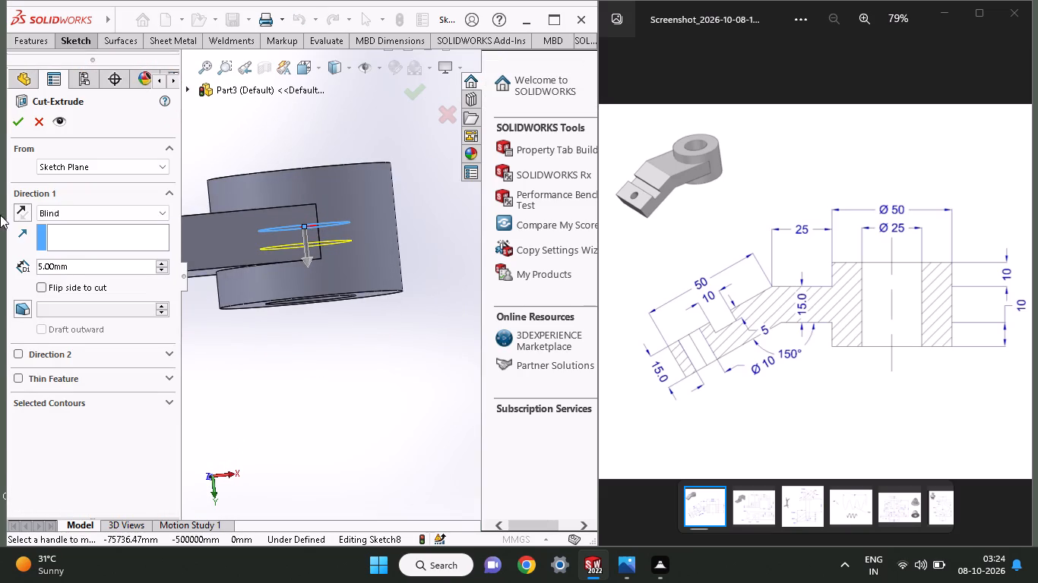
pyautogui.click(18, 127)
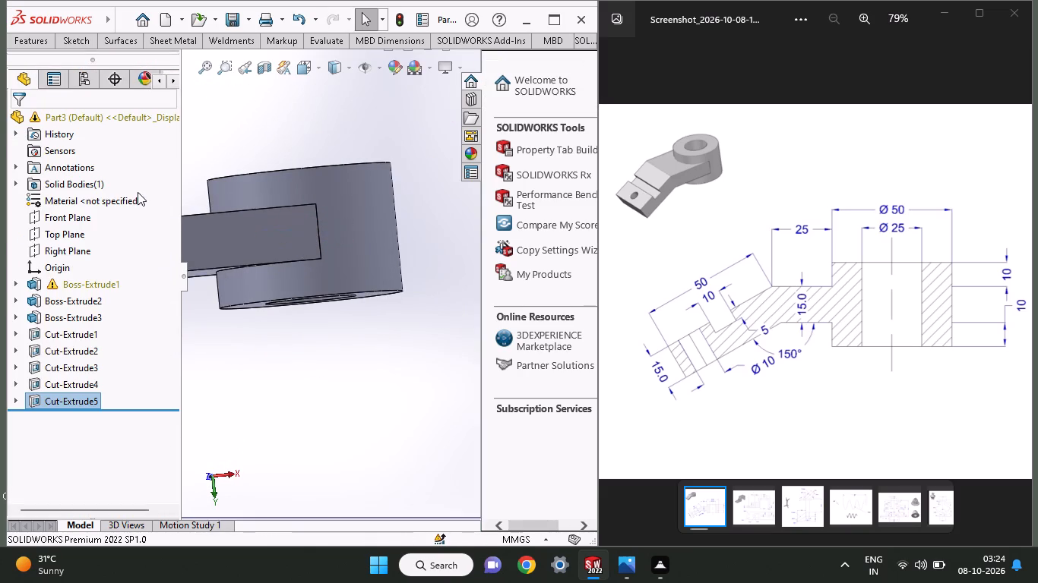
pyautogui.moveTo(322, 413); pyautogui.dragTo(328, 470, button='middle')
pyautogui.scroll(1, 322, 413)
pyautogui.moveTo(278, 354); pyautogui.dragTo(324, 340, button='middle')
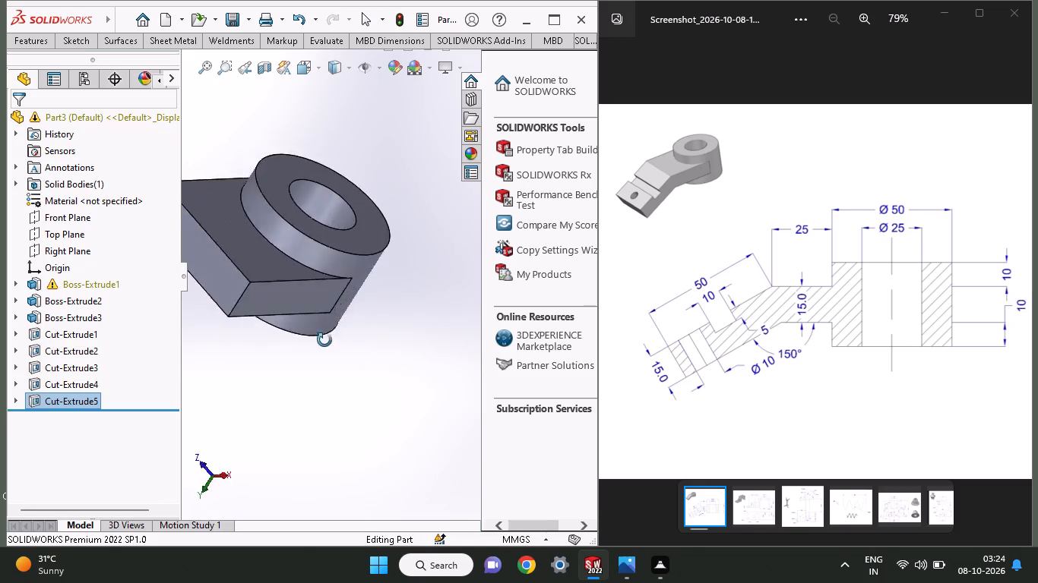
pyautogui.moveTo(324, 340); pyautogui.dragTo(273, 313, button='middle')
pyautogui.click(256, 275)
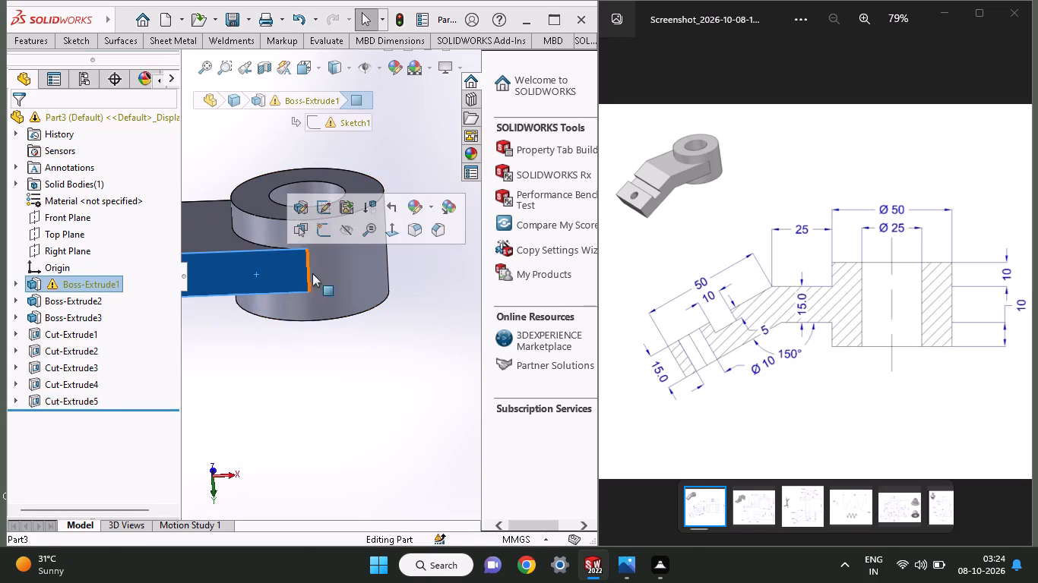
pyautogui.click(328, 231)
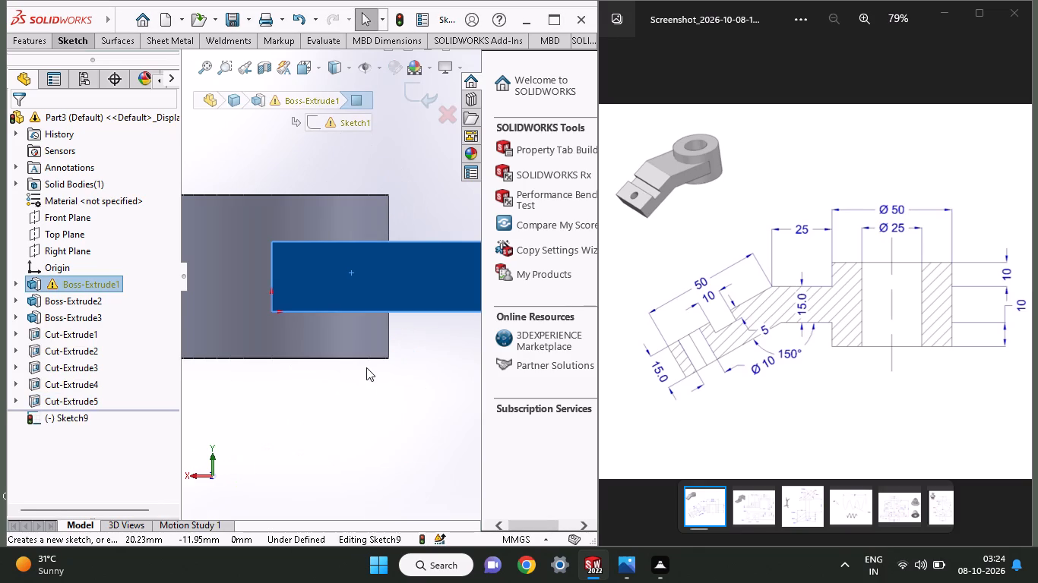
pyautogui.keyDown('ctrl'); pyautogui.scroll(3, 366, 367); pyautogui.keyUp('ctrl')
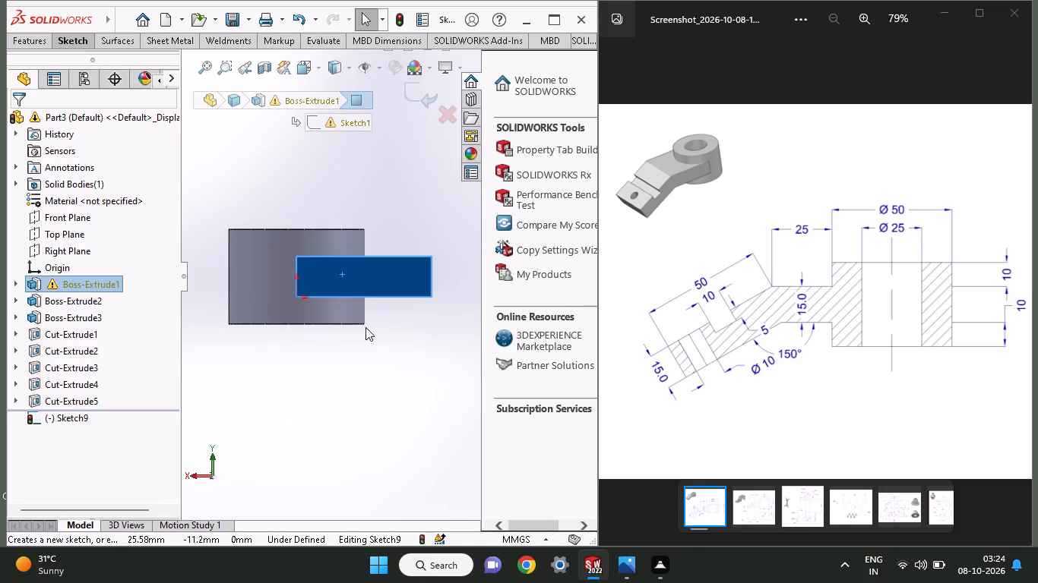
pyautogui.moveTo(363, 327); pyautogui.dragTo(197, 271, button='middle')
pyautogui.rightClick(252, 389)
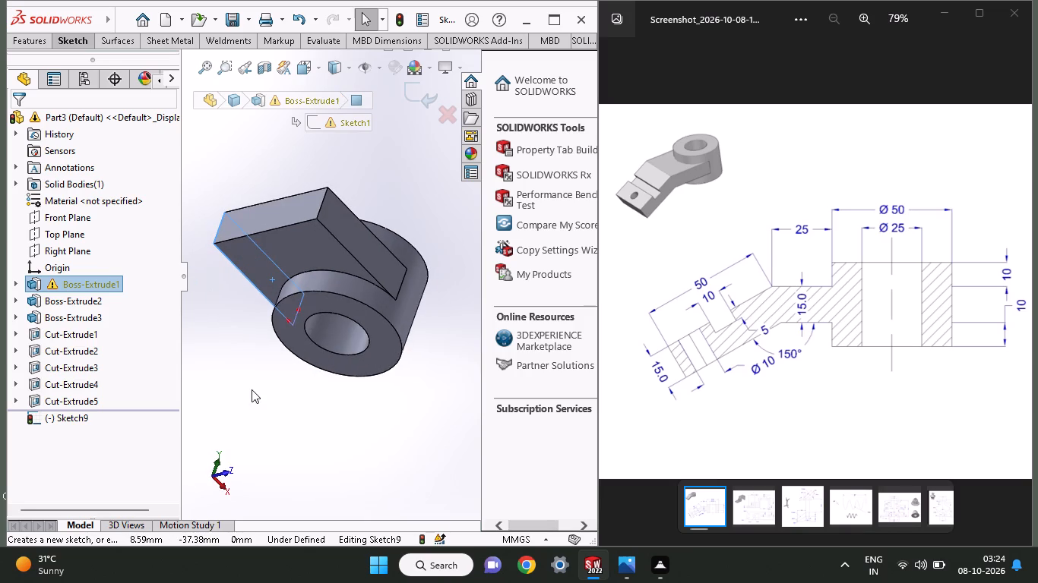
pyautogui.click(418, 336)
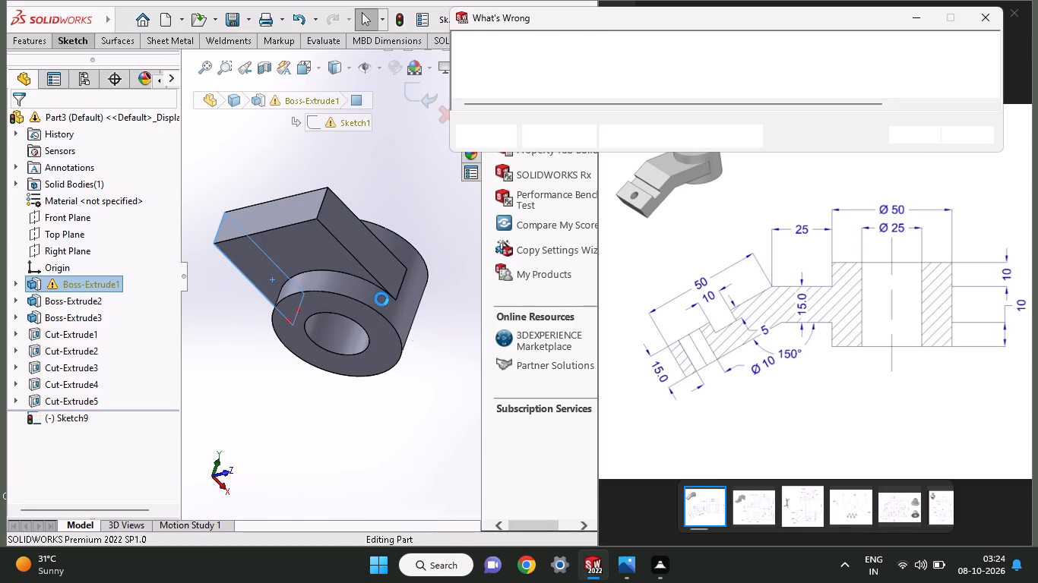
# Close the What's Wrong report and open a new sketch on the long, narrow side face of the arm beside the boss.
pyautogui.click(900, 128)
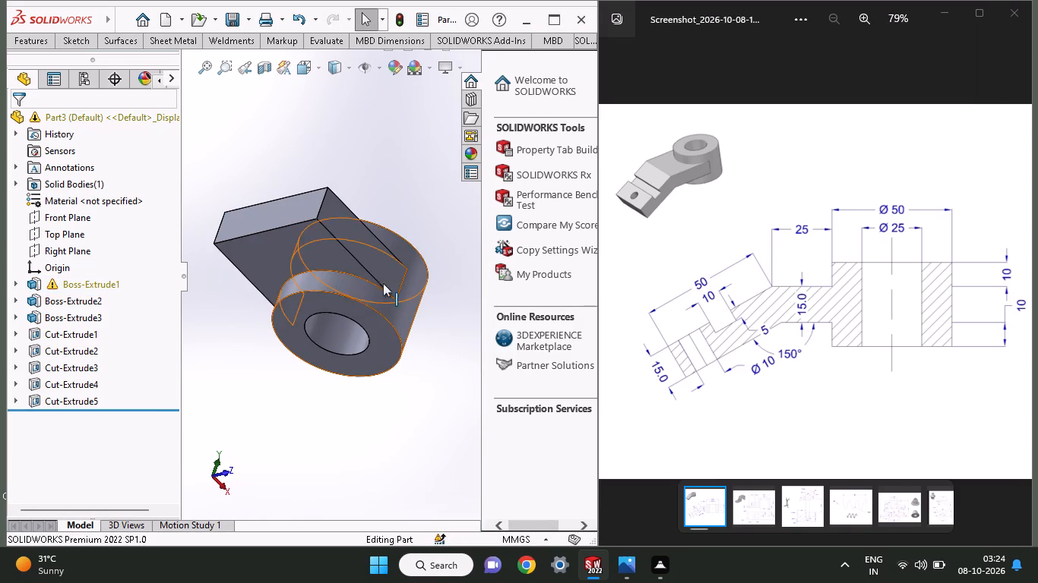
pyautogui.click(350, 240)
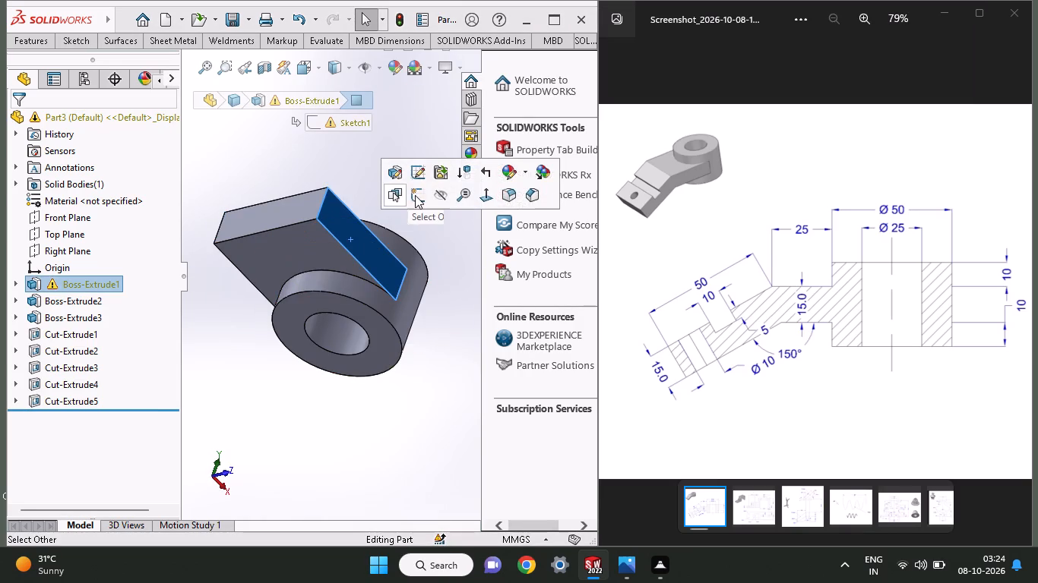
pyautogui.click(415, 195)
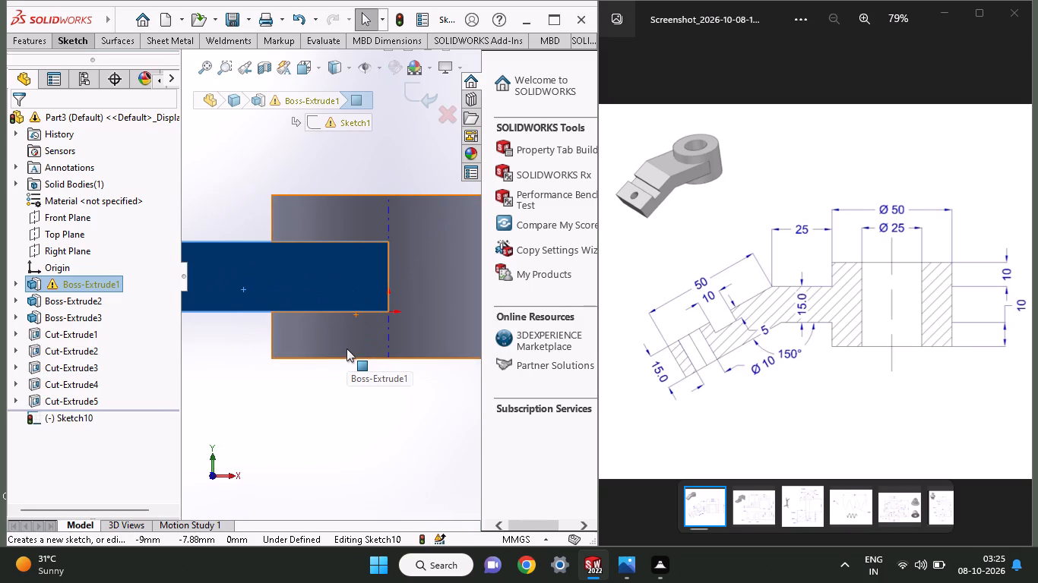
pyautogui.keyDown('ctrl'); pyautogui.scroll(4, 347, 348); pyautogui.keyUp('ctrl')
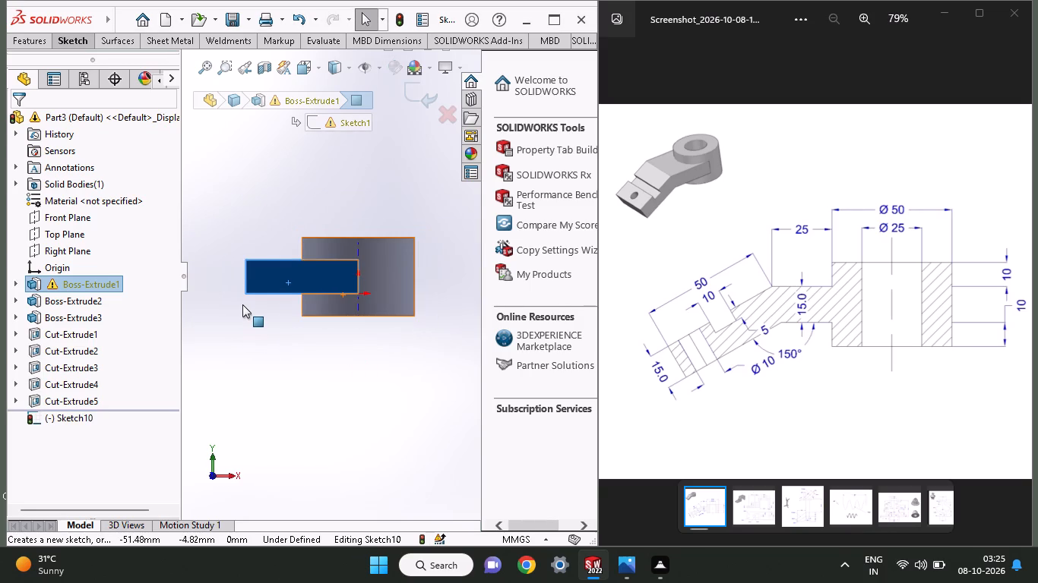
pyautogui.keyDown('ctrl'); pyautogui.scroll(-2, 242, 304); pyautogui.keyUp('ctrl')
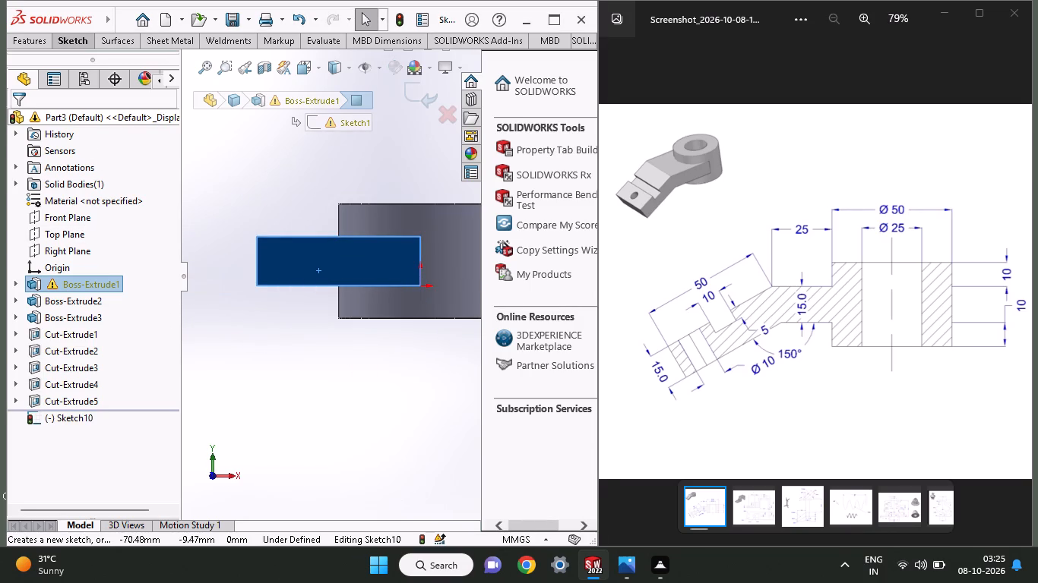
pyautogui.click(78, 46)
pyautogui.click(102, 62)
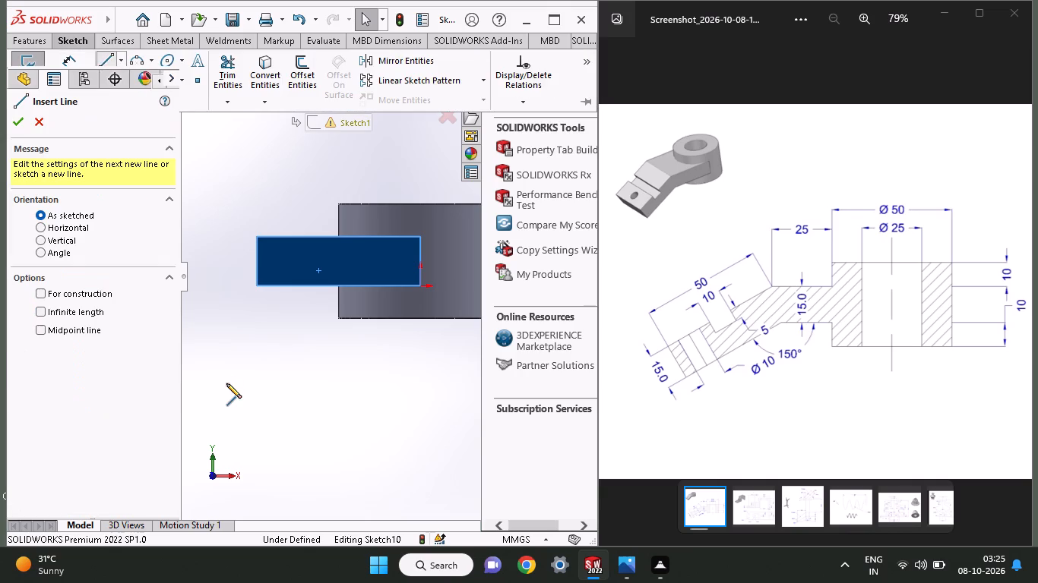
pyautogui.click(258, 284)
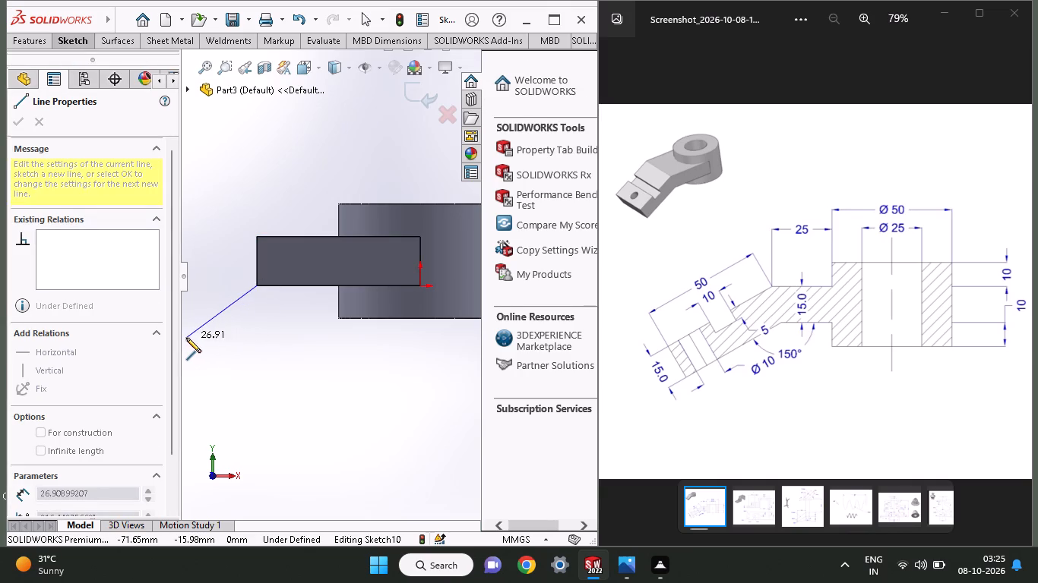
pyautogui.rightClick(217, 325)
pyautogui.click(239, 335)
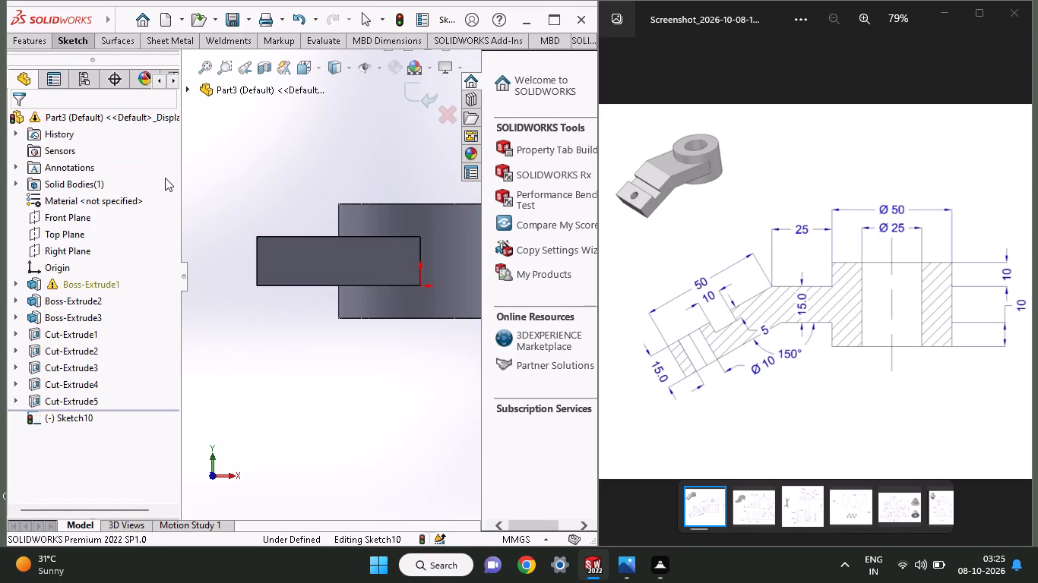
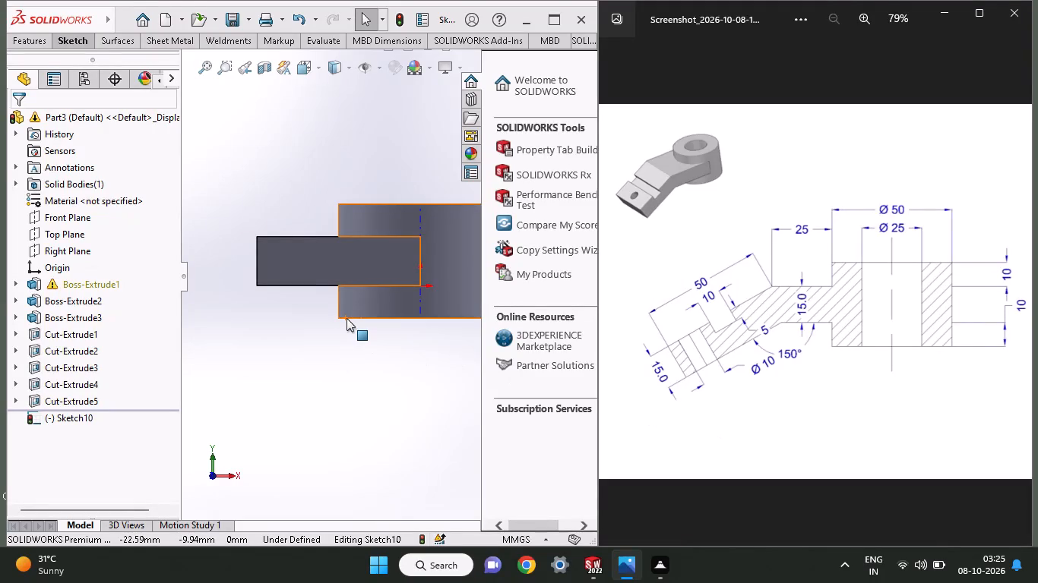
# Sketch a line about 21 mm long sloping down and outward from the upper free corner of the flat arm.
pyautogui.click(79, 40)
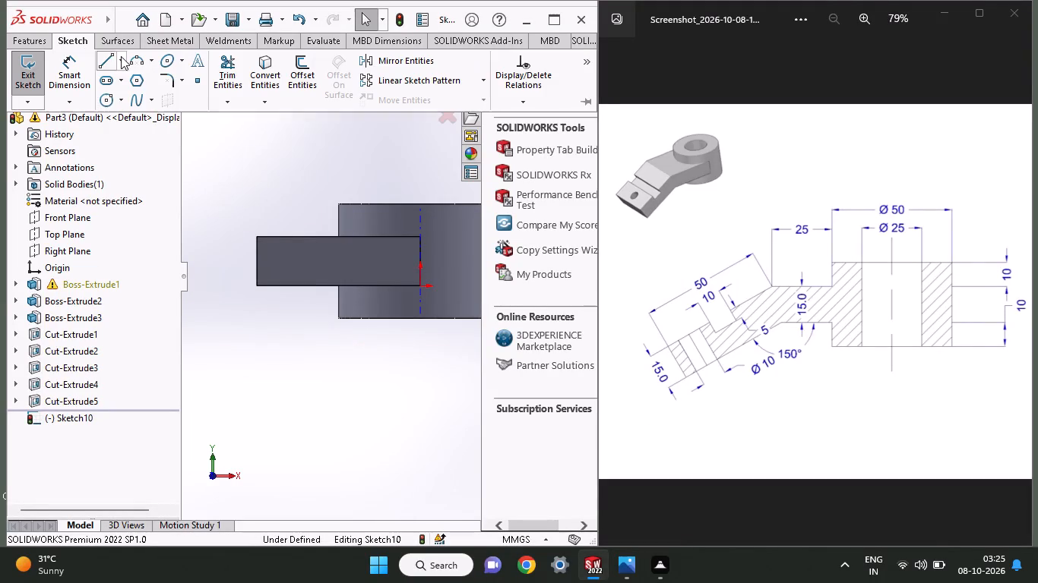
pyautogui.click(111, 56)
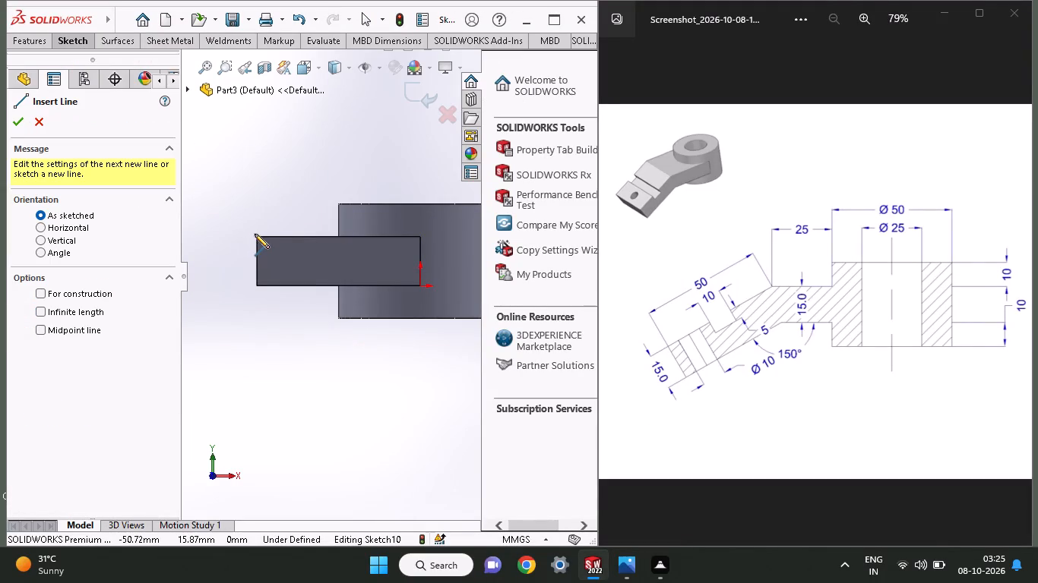
pyautogui.click(255, 238)
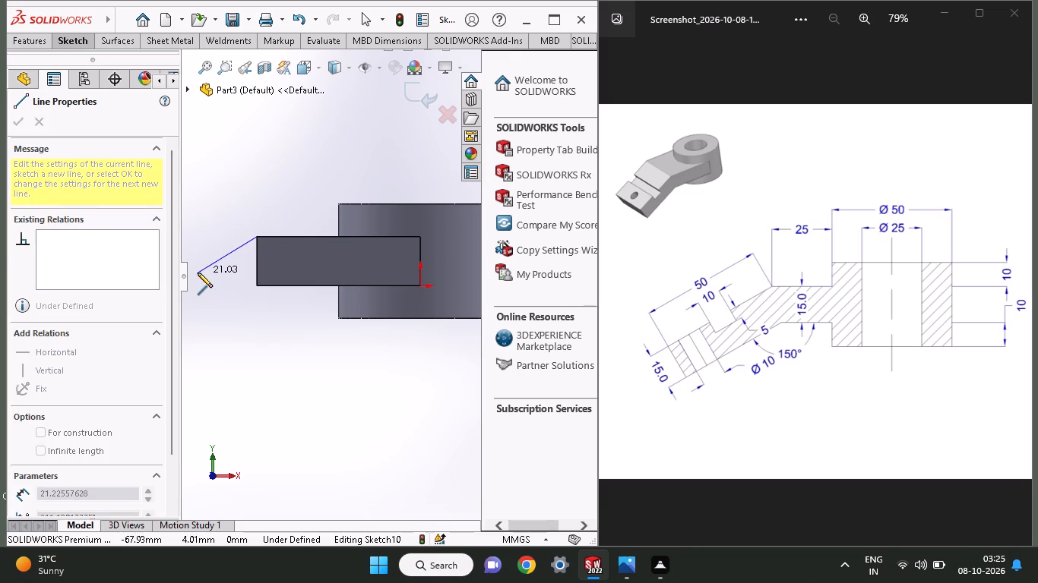
pyautogui.click(198, 273)
pyautogui.rightClick(225, 194)
pyautogui.click(236, 198)
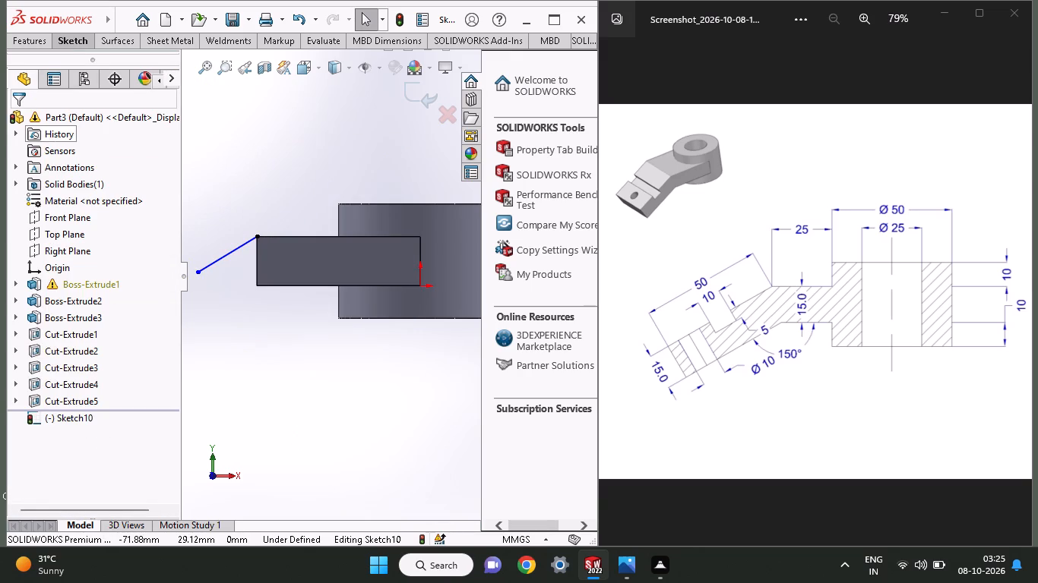
# Dimension the sloped line's length as 50 mm.
pyautogui.click(70, 40)
pyautogui.click(74, 68)
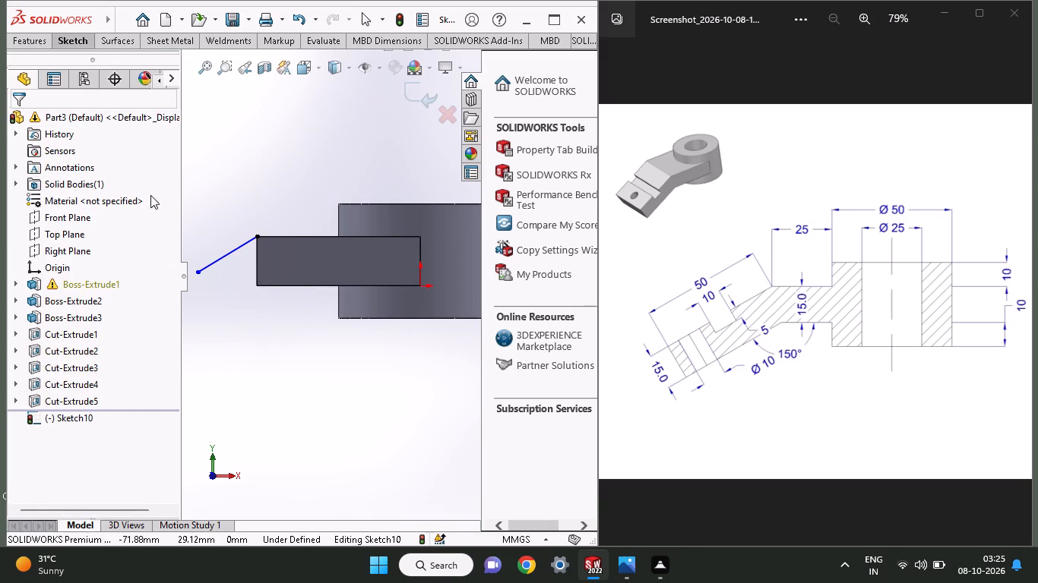
pyautogui.click(223, 259)
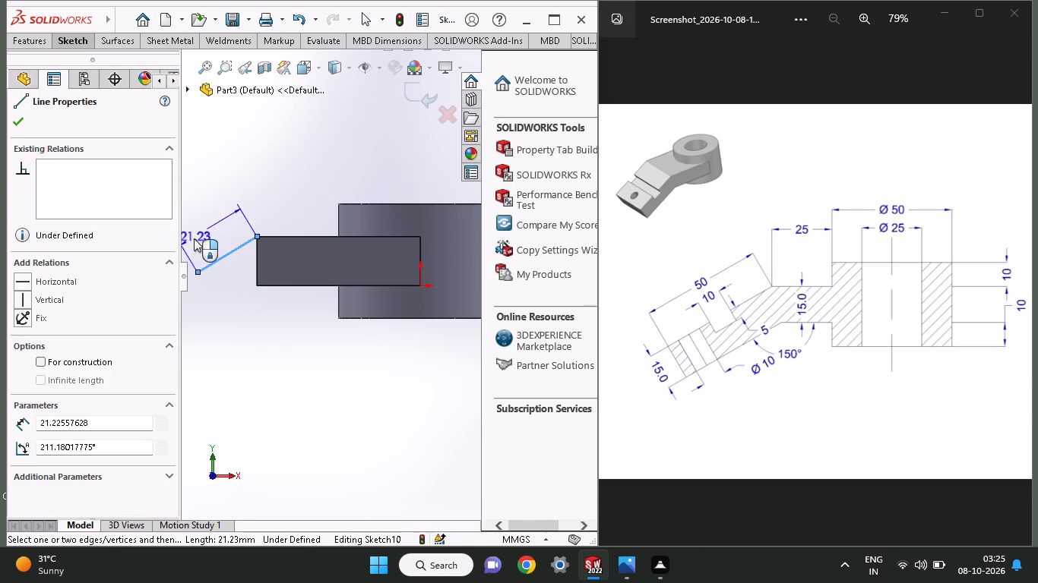
pyautogui.click(195, 228)
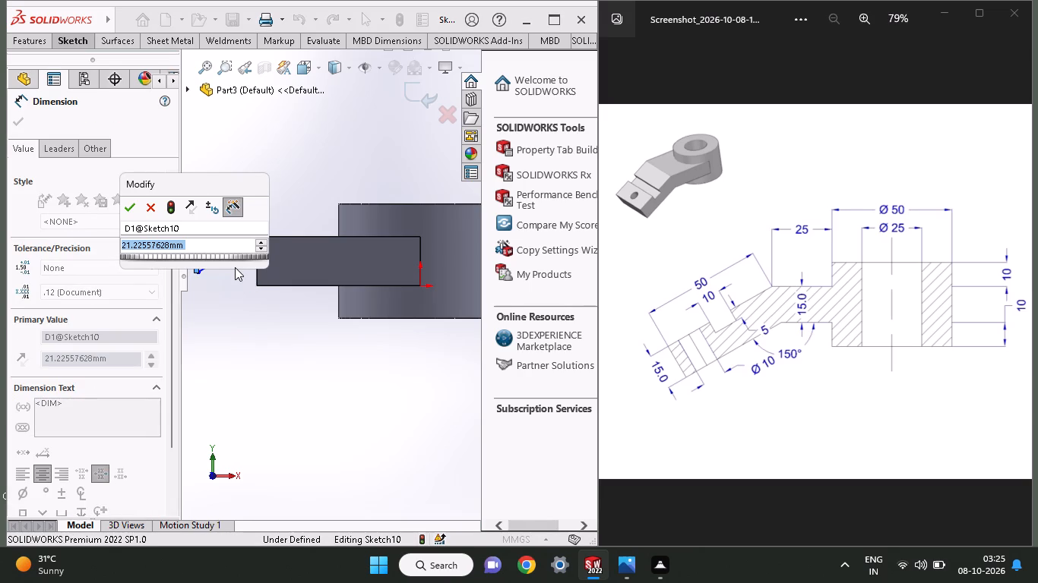
pyautogui.write('50')
pyautogui.press('Return')
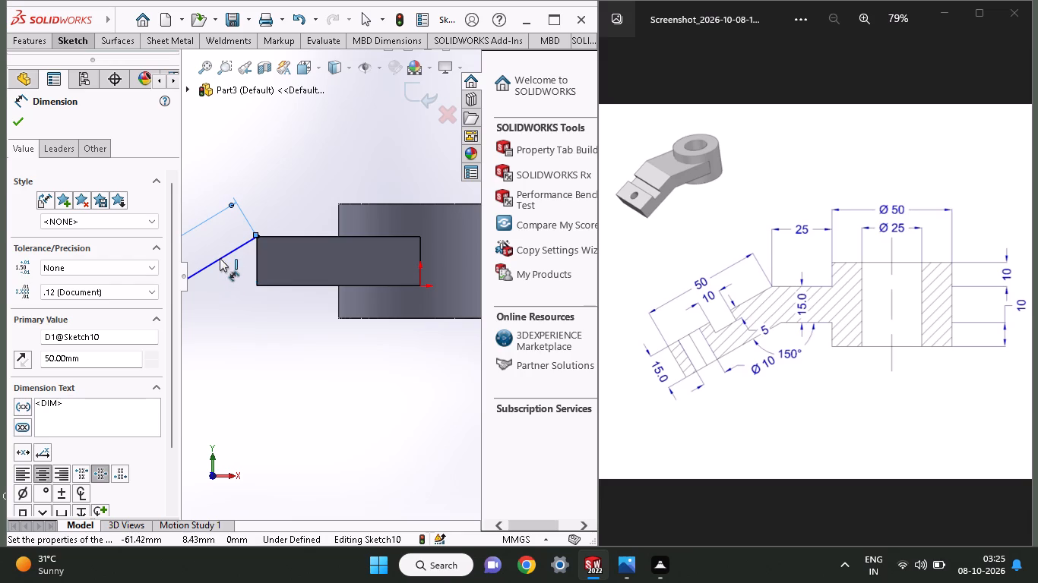
# Dimension the angle between the sloped line and the flat arm's top edge as 150°.
pyautogui.click(220, 258)
pyautogui.click(280, 237)
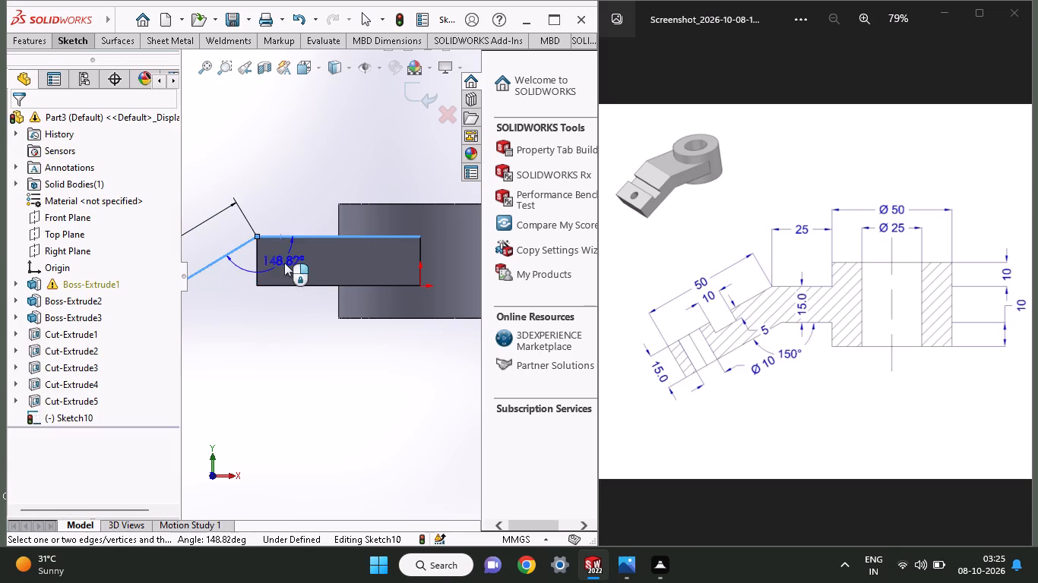
pyautogui.click(279, 308)
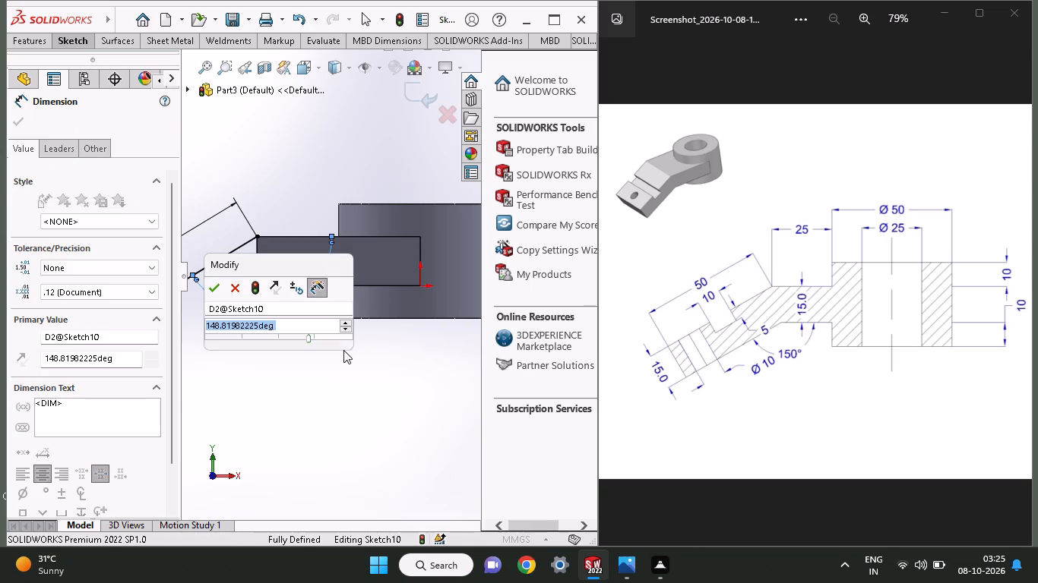
pyautogui.write('150')
pyautogui.press('Return')
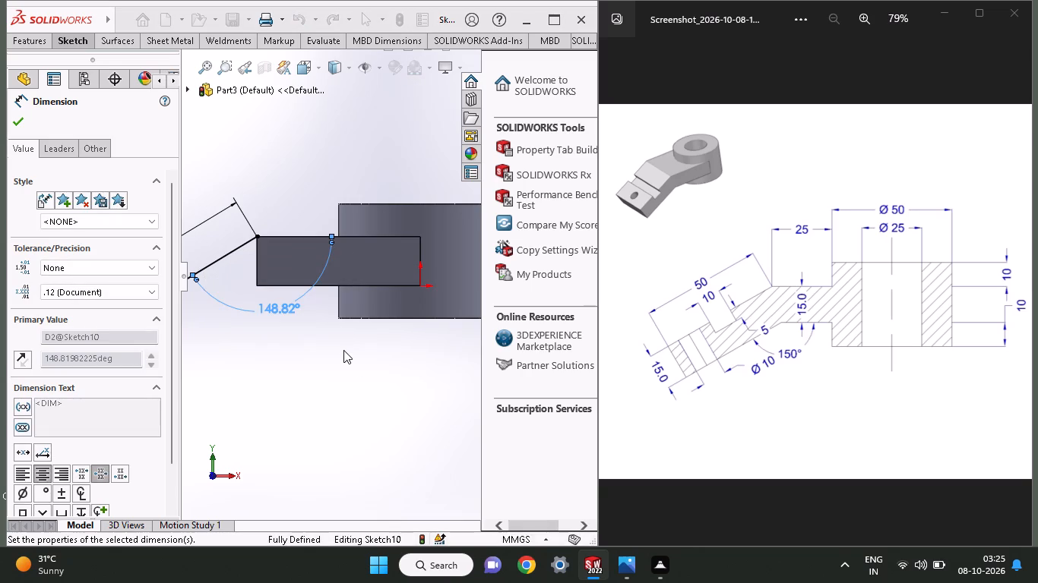
pyautogui.click(14, 126)
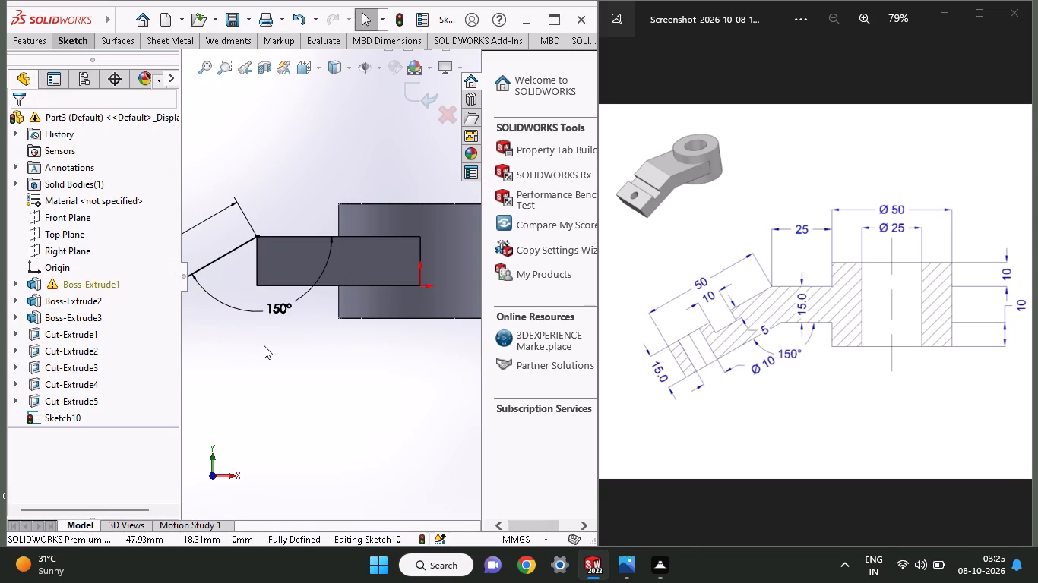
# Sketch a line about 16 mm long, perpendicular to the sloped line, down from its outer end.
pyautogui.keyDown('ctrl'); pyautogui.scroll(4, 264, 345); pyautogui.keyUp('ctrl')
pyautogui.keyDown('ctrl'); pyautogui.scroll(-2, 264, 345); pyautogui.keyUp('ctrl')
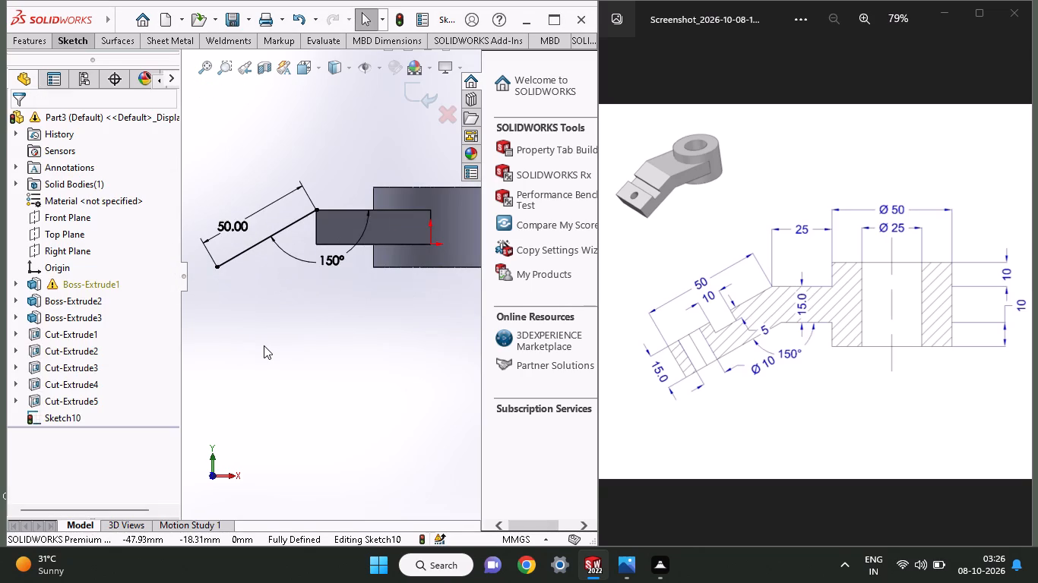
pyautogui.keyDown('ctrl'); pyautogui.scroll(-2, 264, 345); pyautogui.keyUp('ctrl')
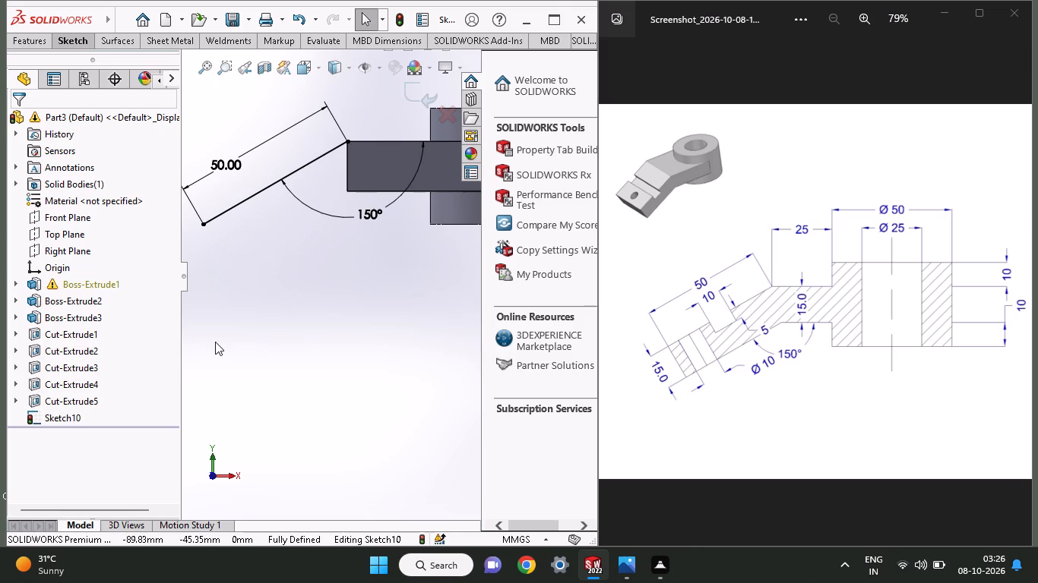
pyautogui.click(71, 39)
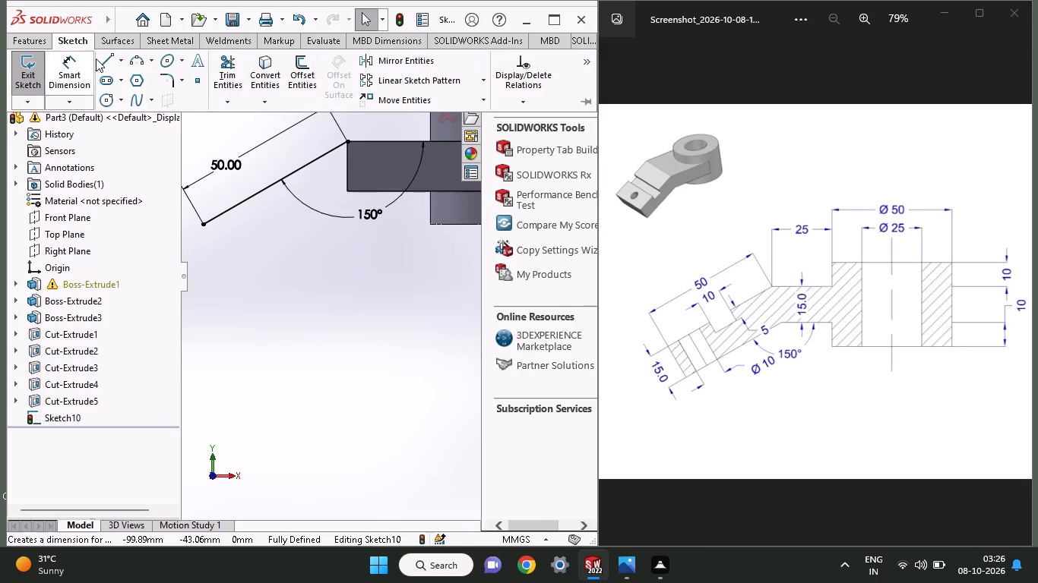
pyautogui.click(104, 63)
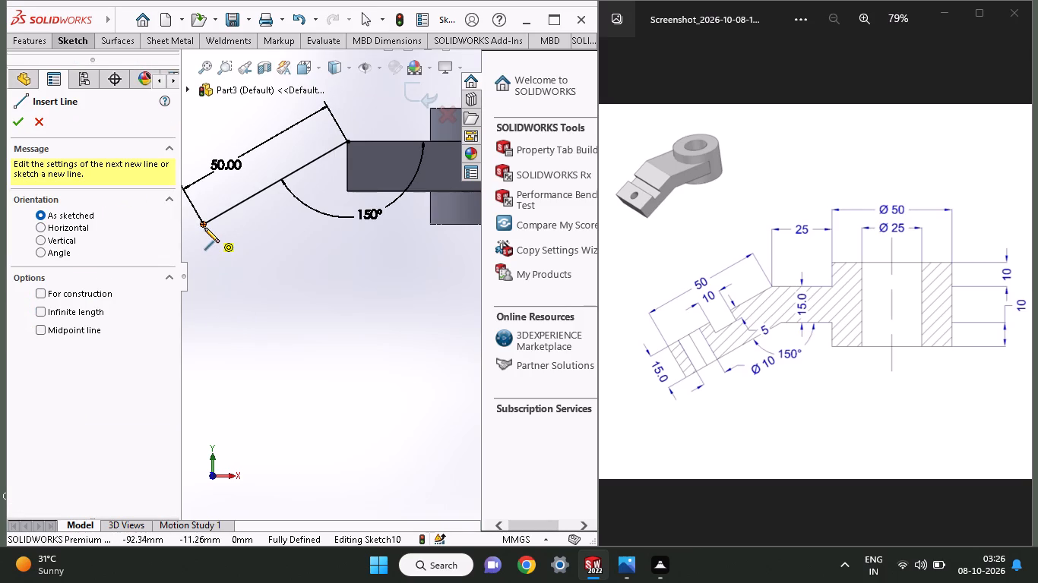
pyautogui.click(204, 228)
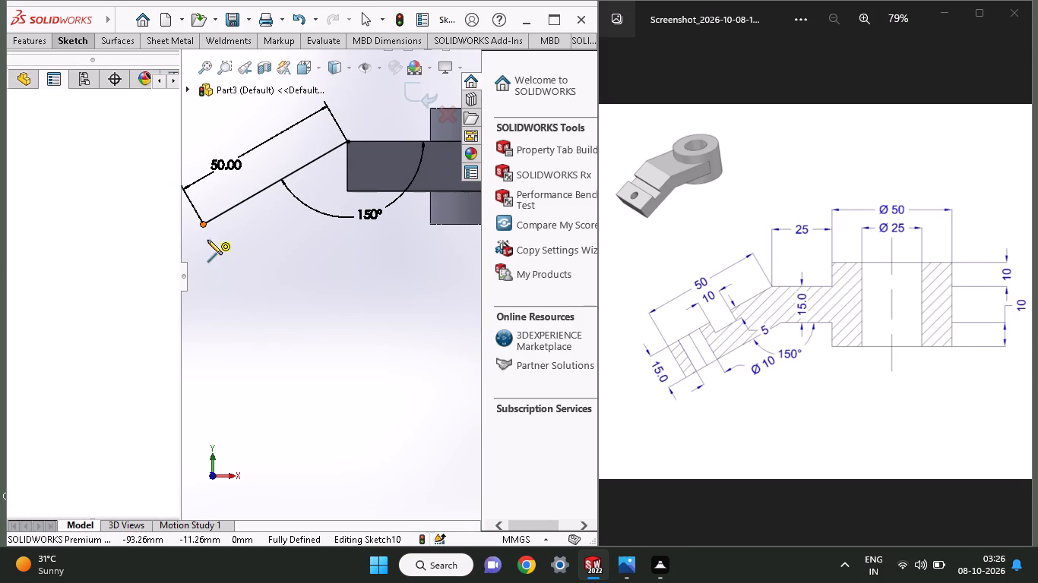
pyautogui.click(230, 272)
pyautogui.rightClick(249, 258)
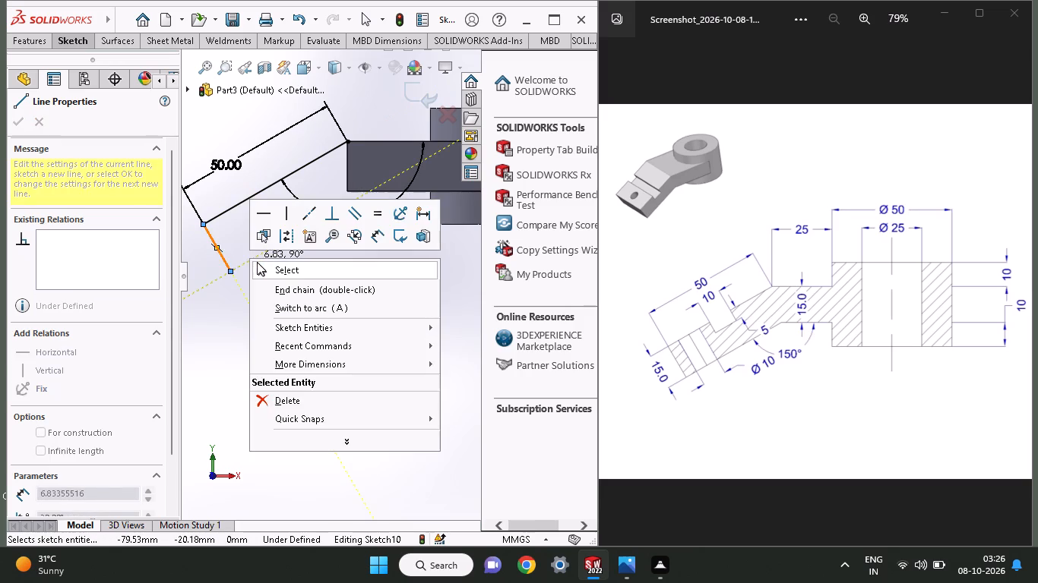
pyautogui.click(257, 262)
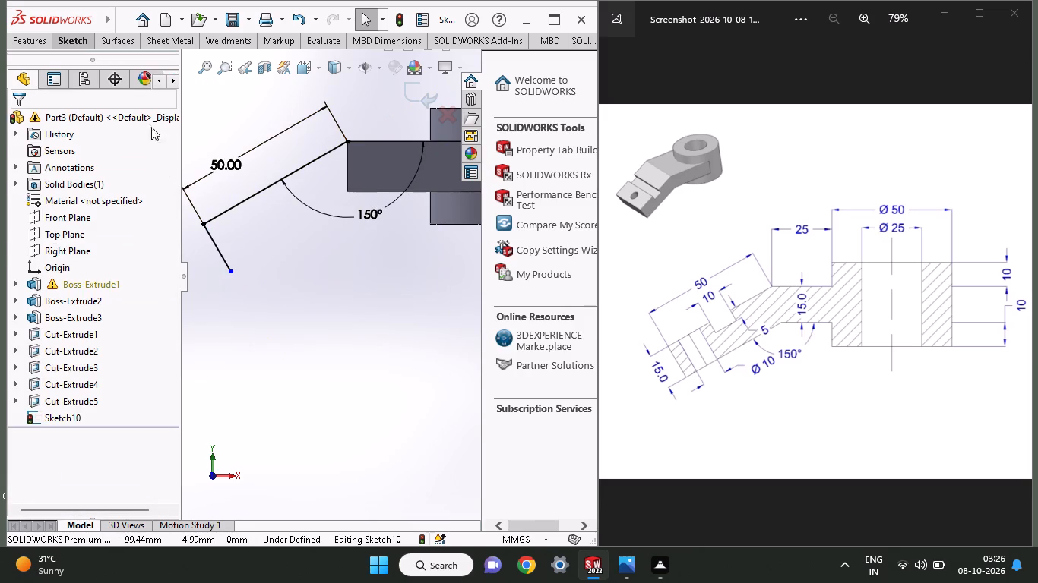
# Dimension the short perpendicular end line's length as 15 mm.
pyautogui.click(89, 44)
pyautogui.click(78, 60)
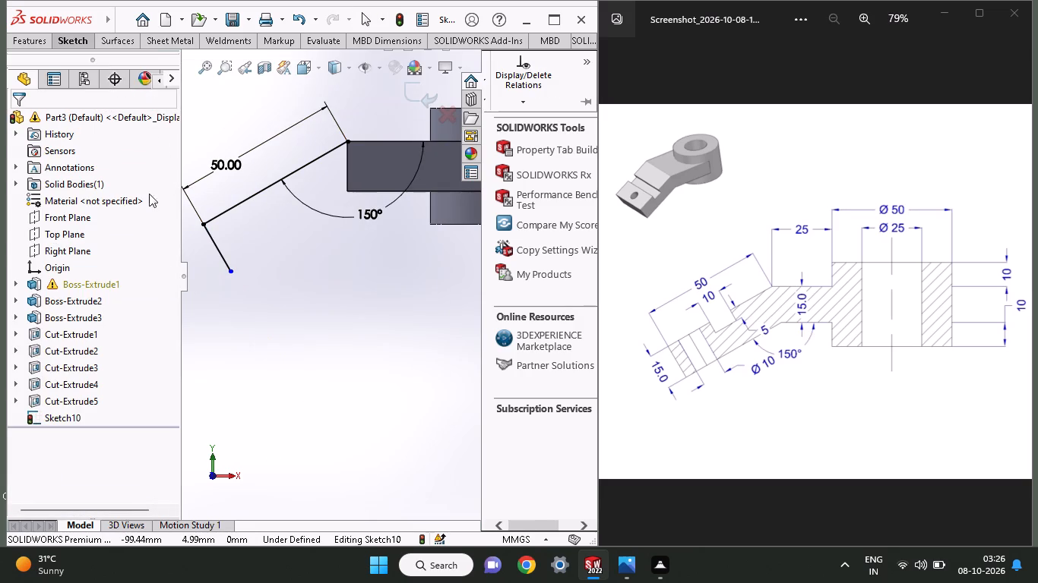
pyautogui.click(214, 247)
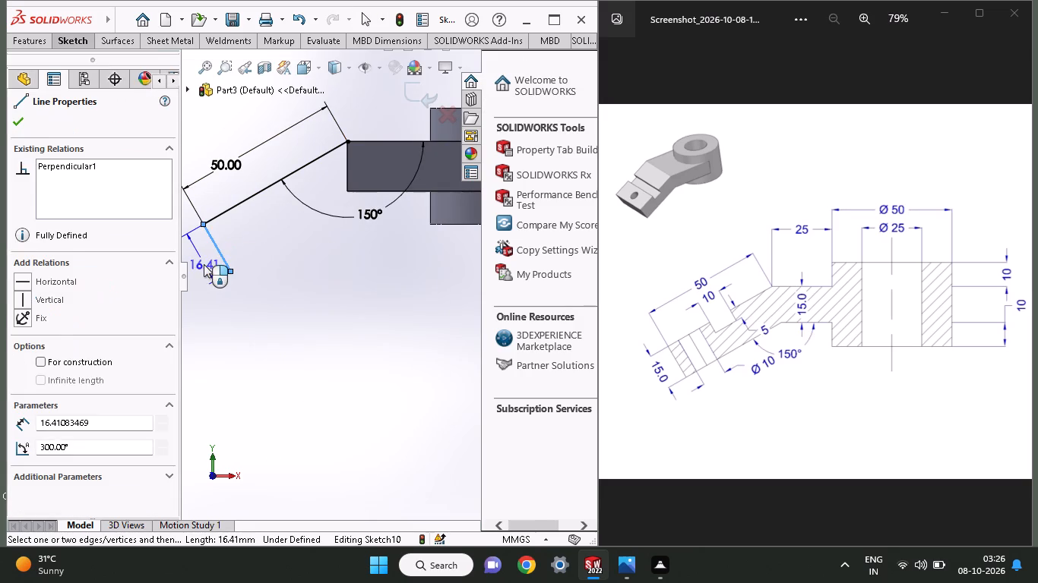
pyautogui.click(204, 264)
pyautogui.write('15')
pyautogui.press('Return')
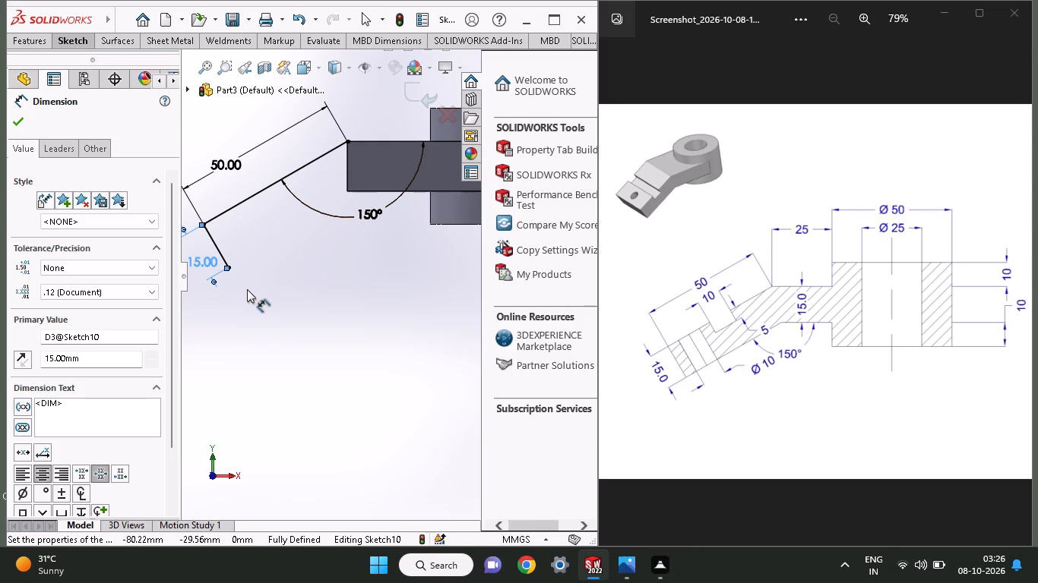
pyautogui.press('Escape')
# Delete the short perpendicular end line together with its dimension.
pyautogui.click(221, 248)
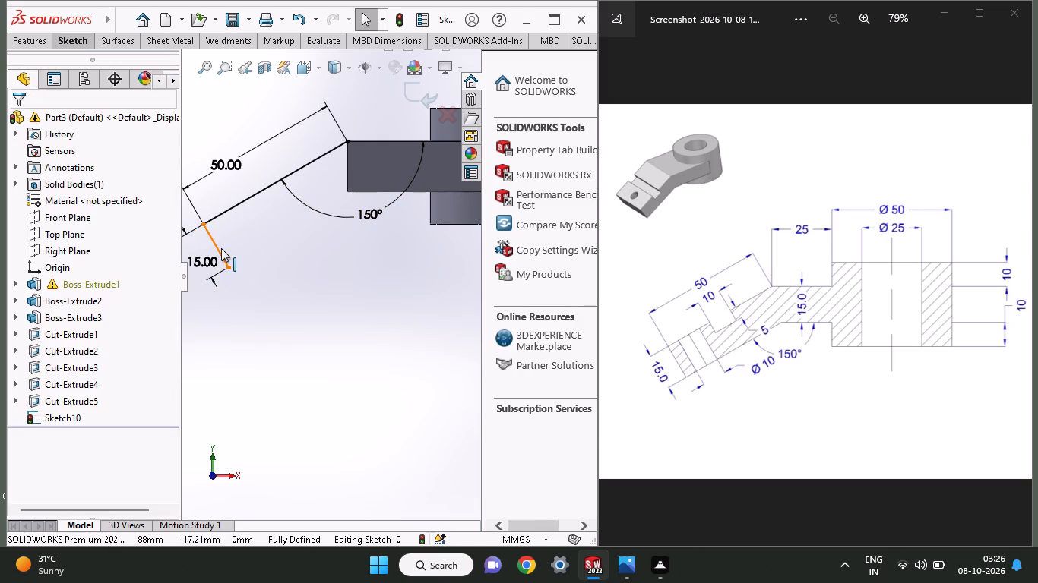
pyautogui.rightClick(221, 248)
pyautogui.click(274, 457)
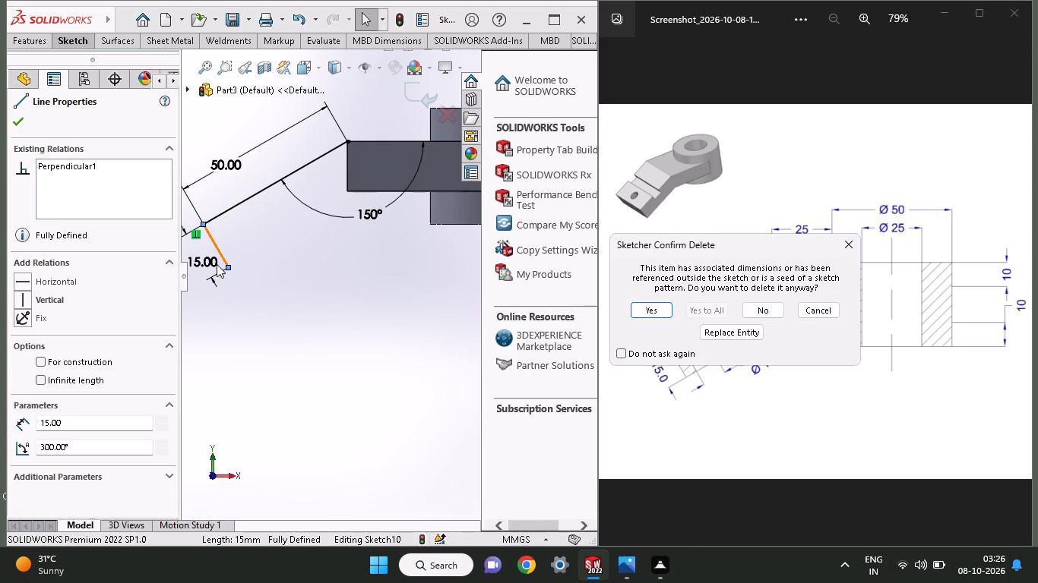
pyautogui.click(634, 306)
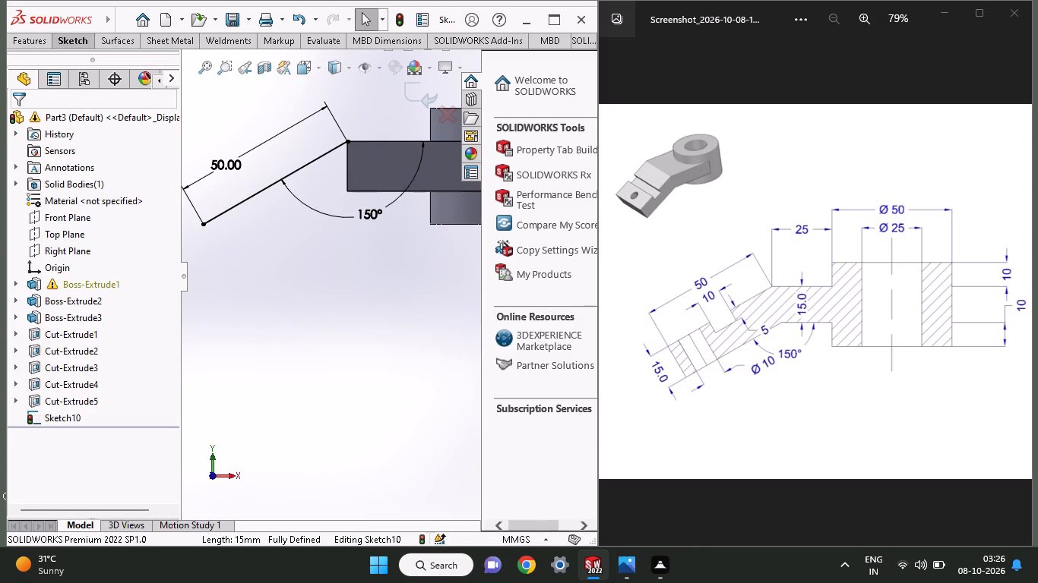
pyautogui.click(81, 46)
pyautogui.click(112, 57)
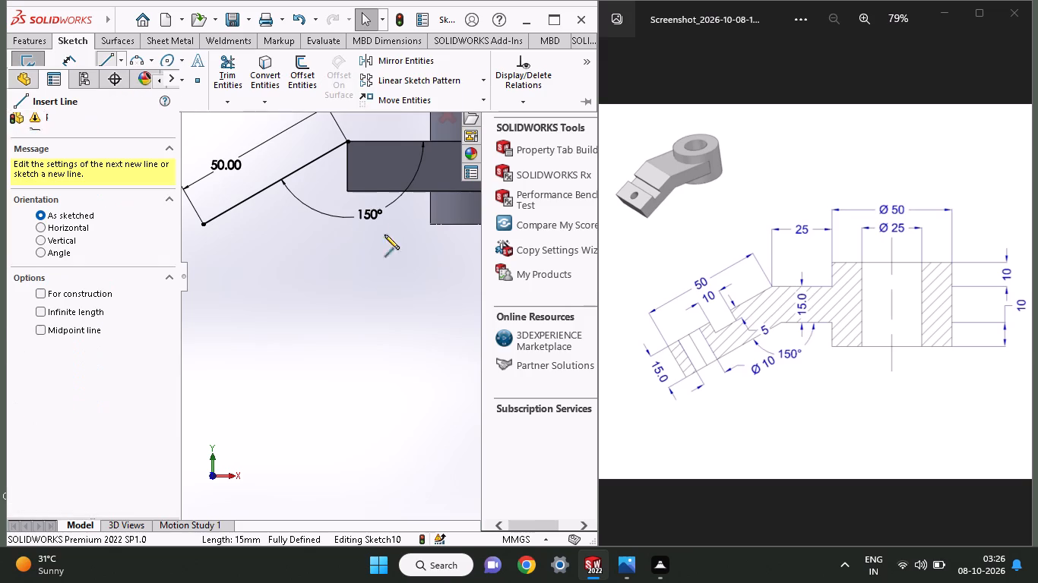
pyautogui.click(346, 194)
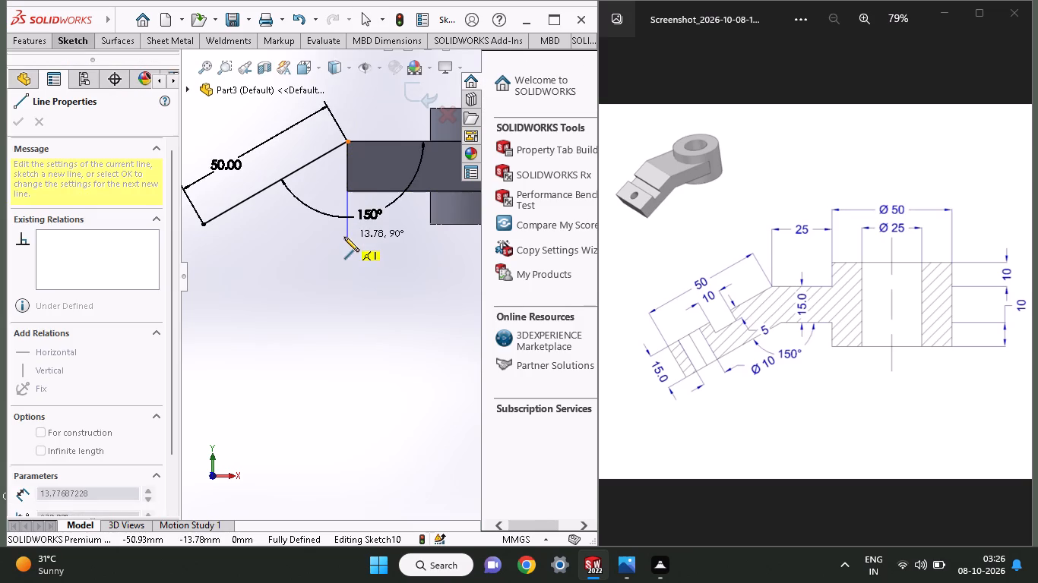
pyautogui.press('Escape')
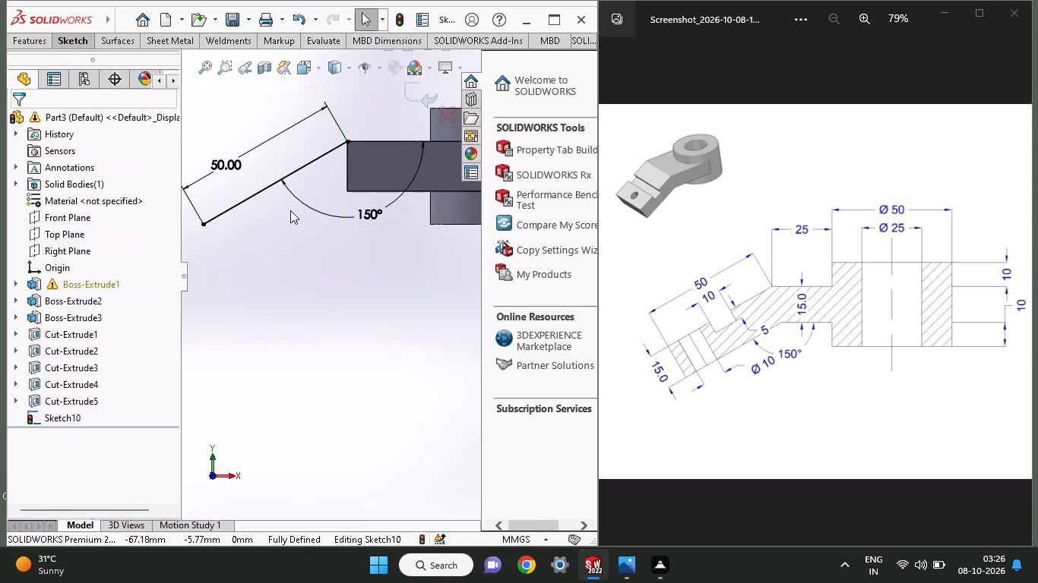
# Sketch a second sloped line about 51 mm long from the flat arm's lower free corner, running below the first one.
pyautogui.click(84, 36)
pyautogui.click(108, 52)
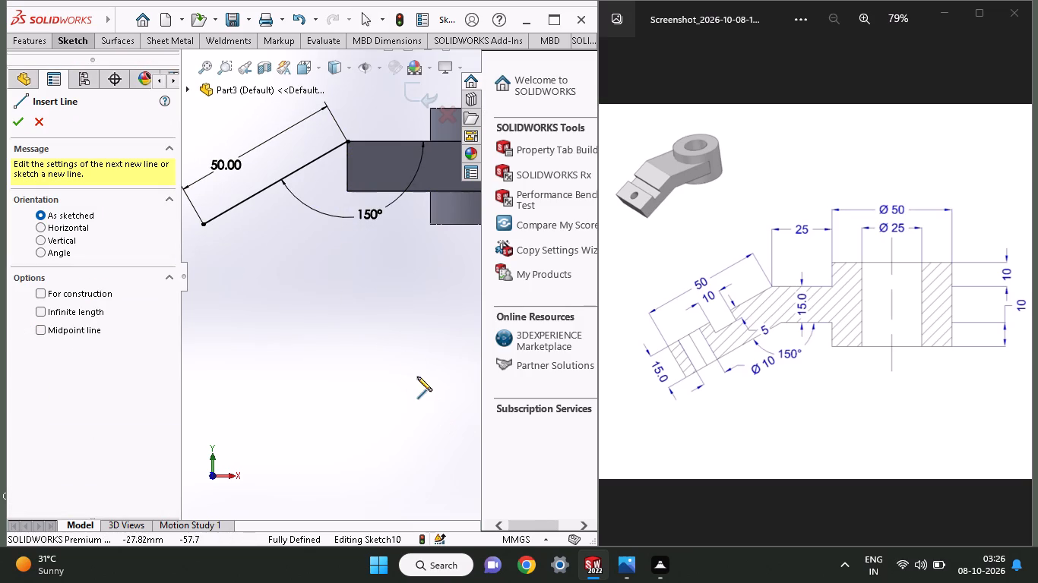
pyautogui.click(345, 192)
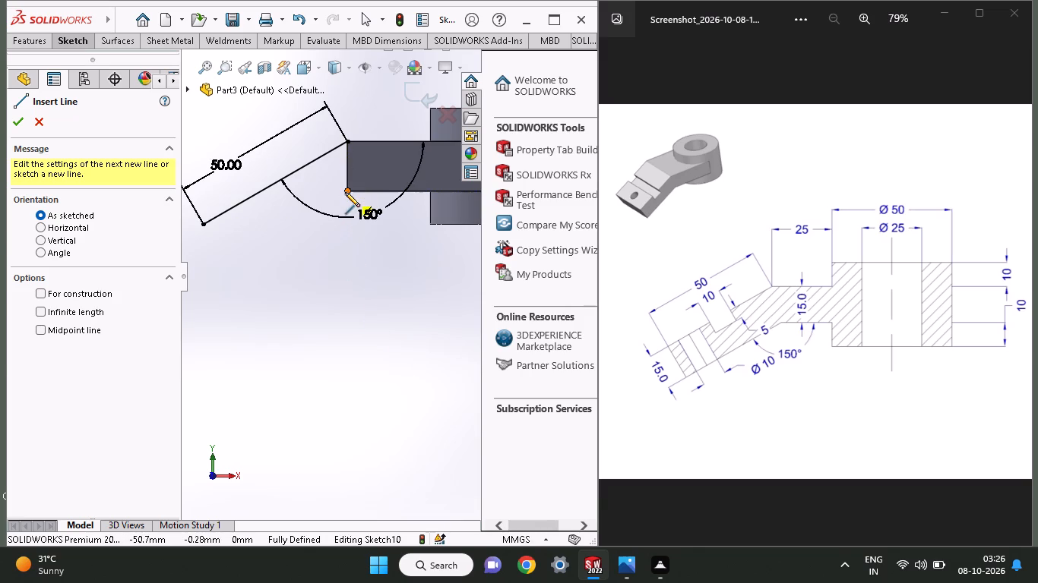
pyautogui.click(207, 280)
pyautogui.rightClick(257, 283)
pyautogui.click(264, 293)
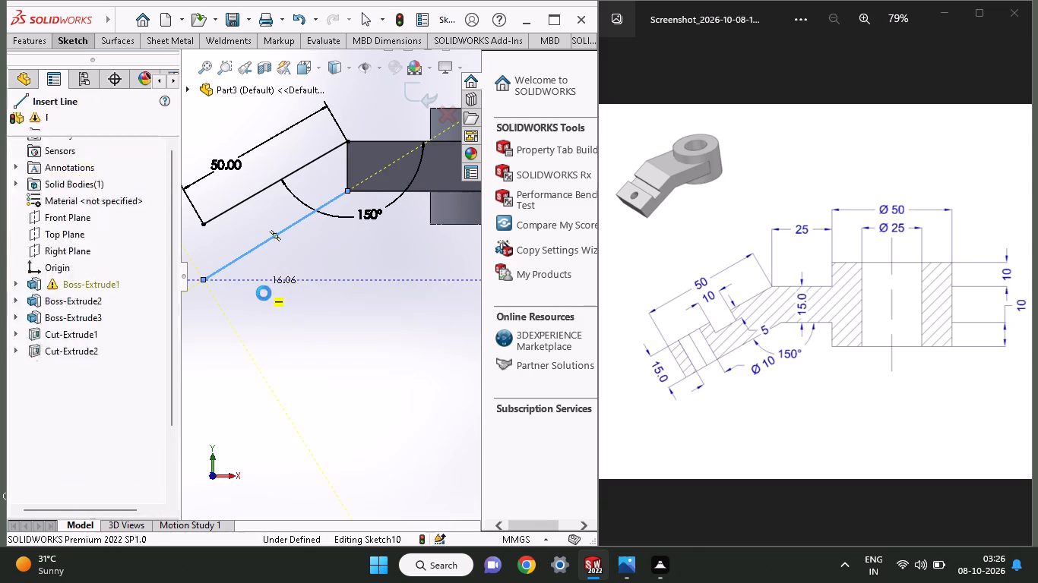
# Dimension the angle between the lower sloped line and the flat arm's bottom edge as 150°.
pyautogui.click(62, 43)
pyautogui.click(71, 58)
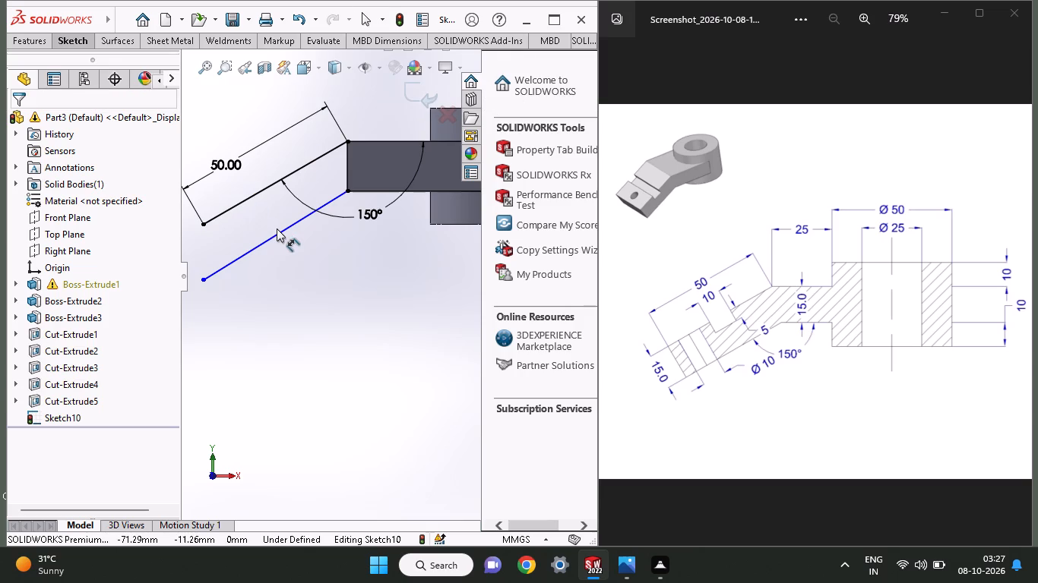
pyautogui.click(277, 237)
pyautogui.click(387, 193)
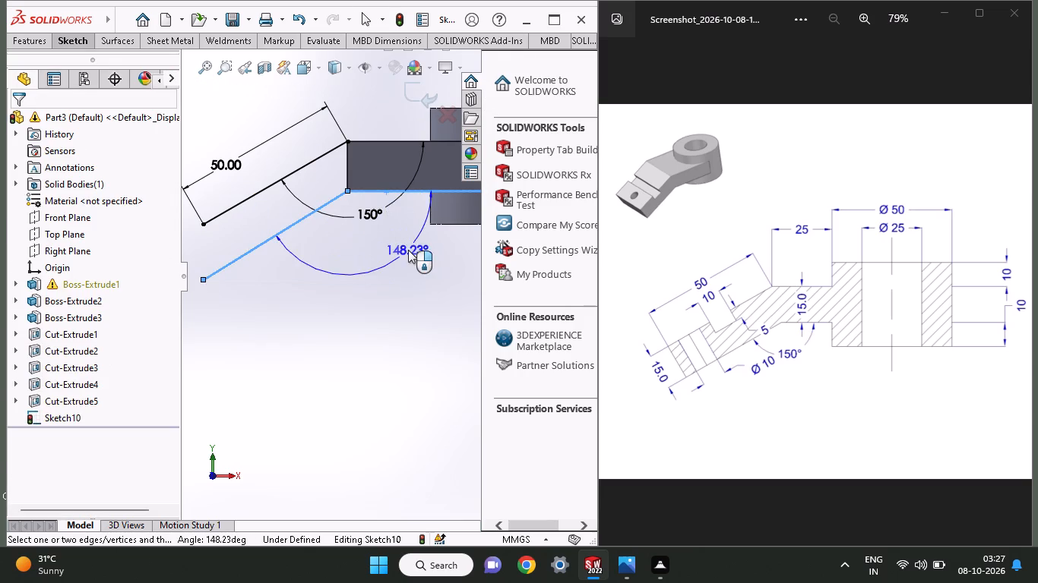
pyautogui.click(404, 246)
pyautogui.write('150')
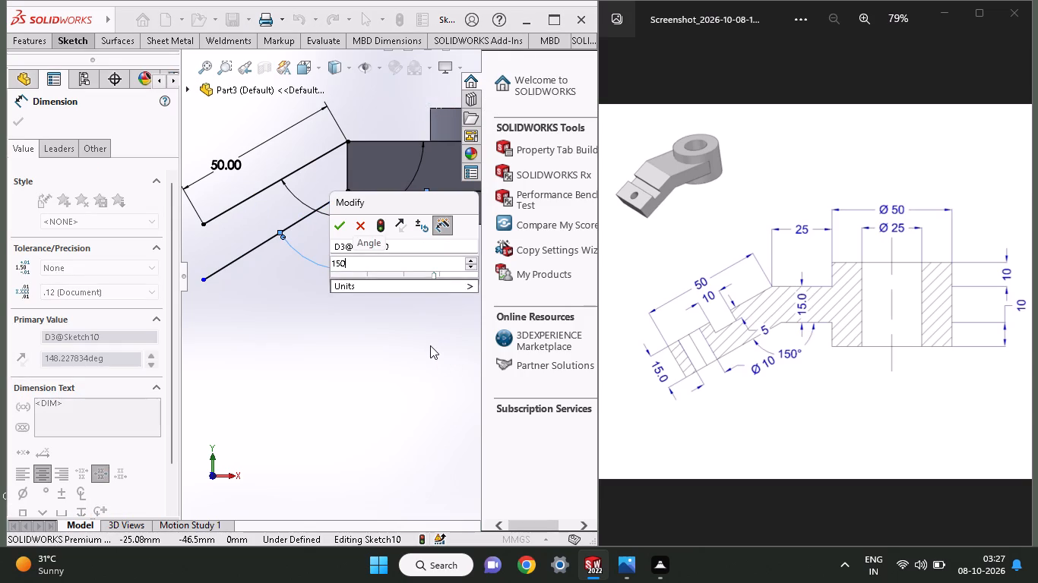
pyautogui.press('Return')
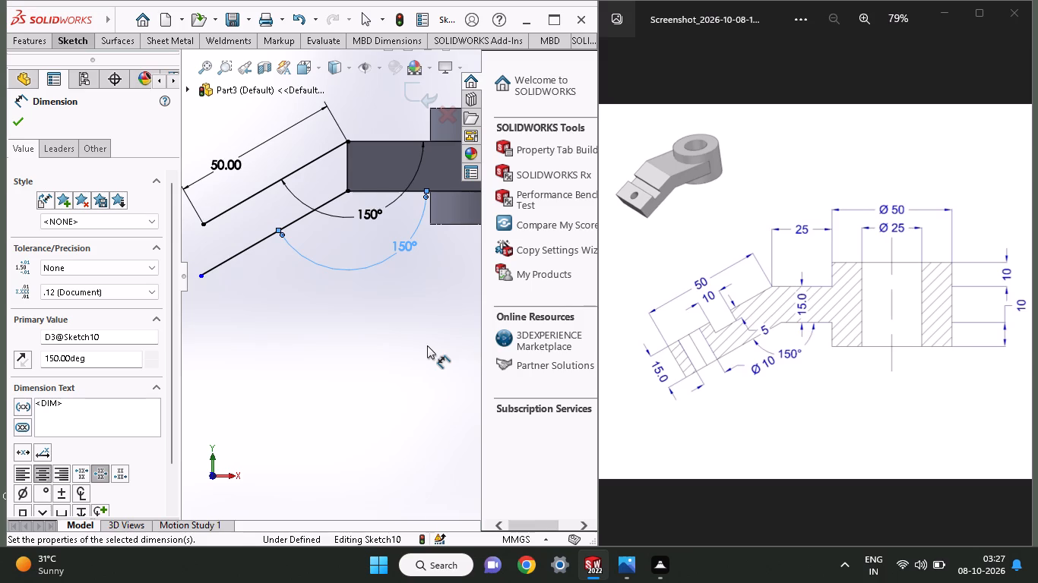
# Sketch a line about 22 mm long from the upper sloped line's free end, perpendicular to it and crossing the lower sloped line.
pyautogui.click(68, 43)
pyautogui.click(106, 63)
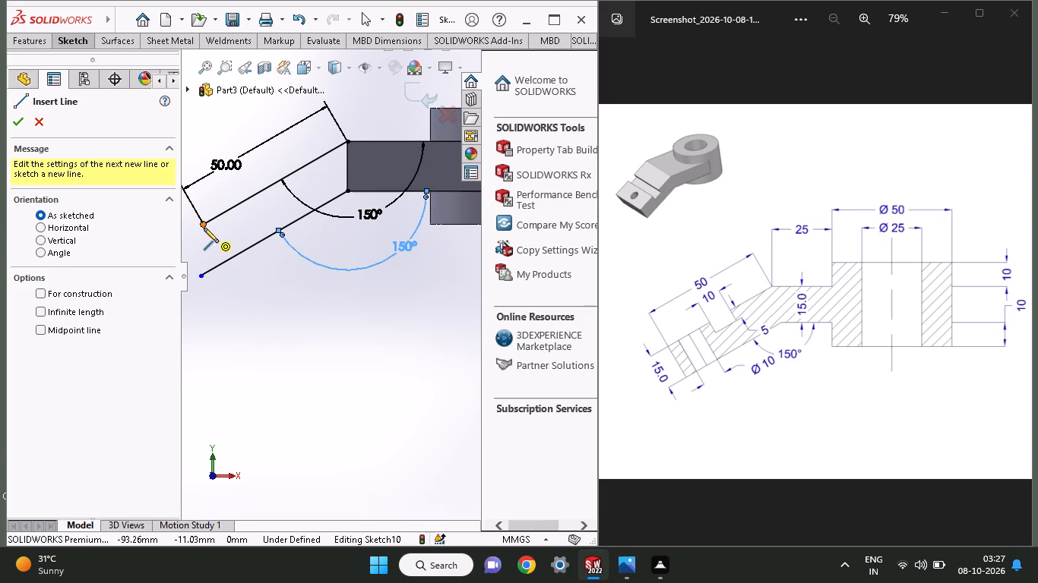
pyautogui.click(204, 228)
pyautogui.click(238, 288)
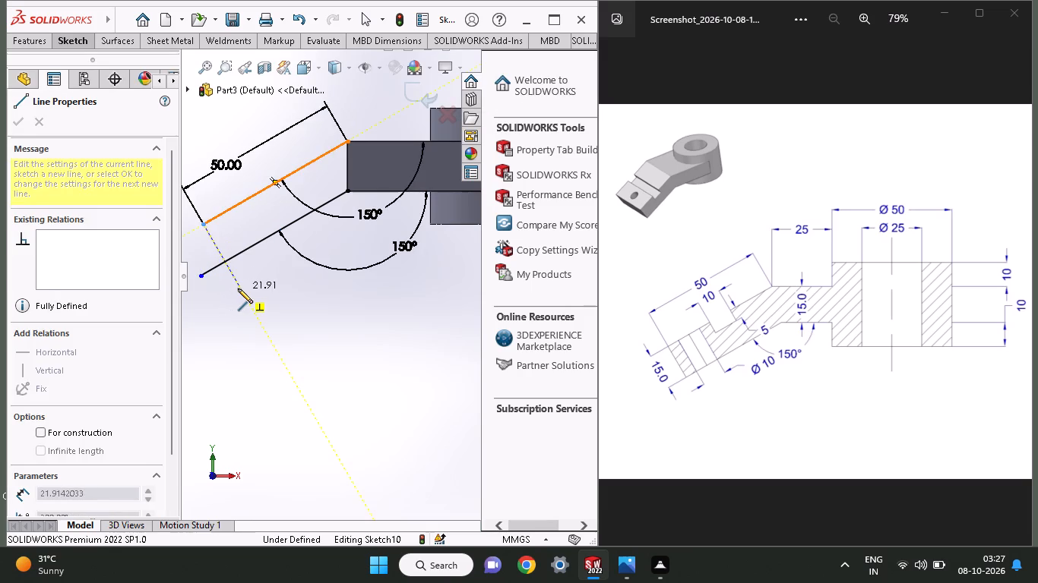
pyautogui.rightClick(256, 285)
pyautogui.click(287, 303)
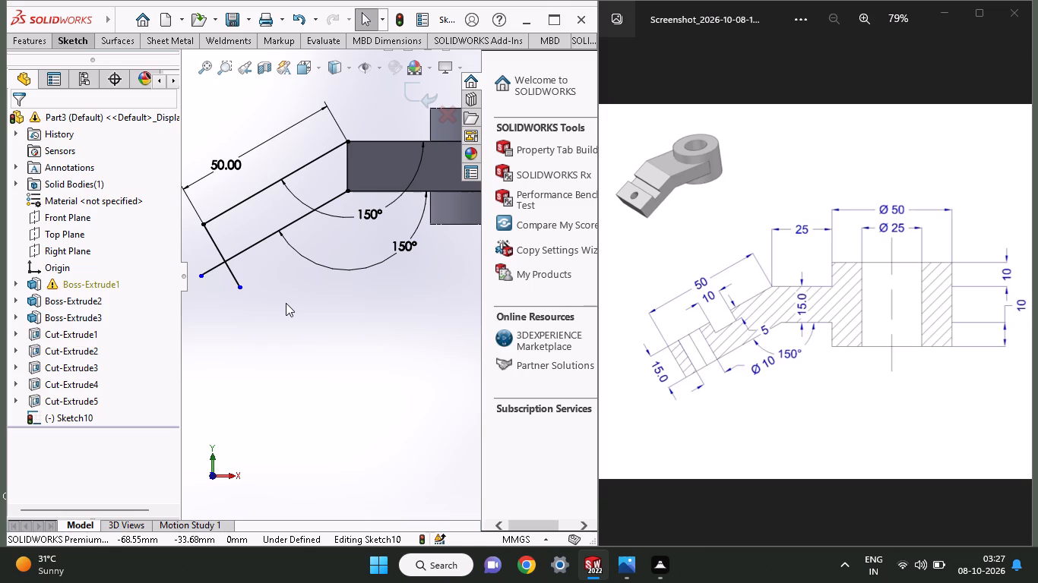
# Trim the overhanging ends of the lower sloped line and the perpendicular end line back to their intersection.
pyautogui.click(83, 37)
pyautogui.click(237, 79)
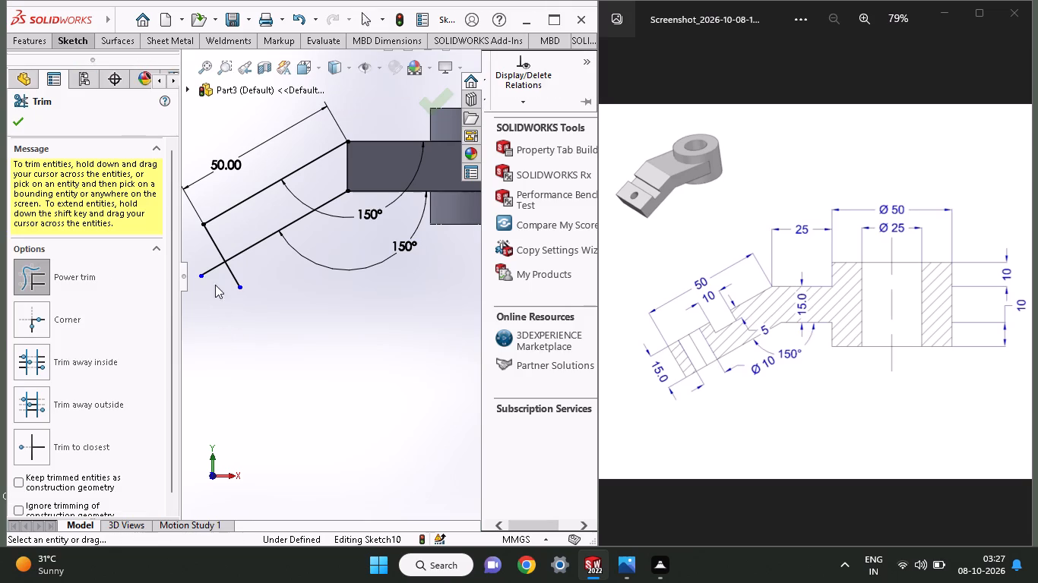
pyautogui.moveTo(200, 251); pyautogui.dragTo(221, 282)
pyautogui.moveTo(233, 269); pyautogui.dragTo(211, 298)
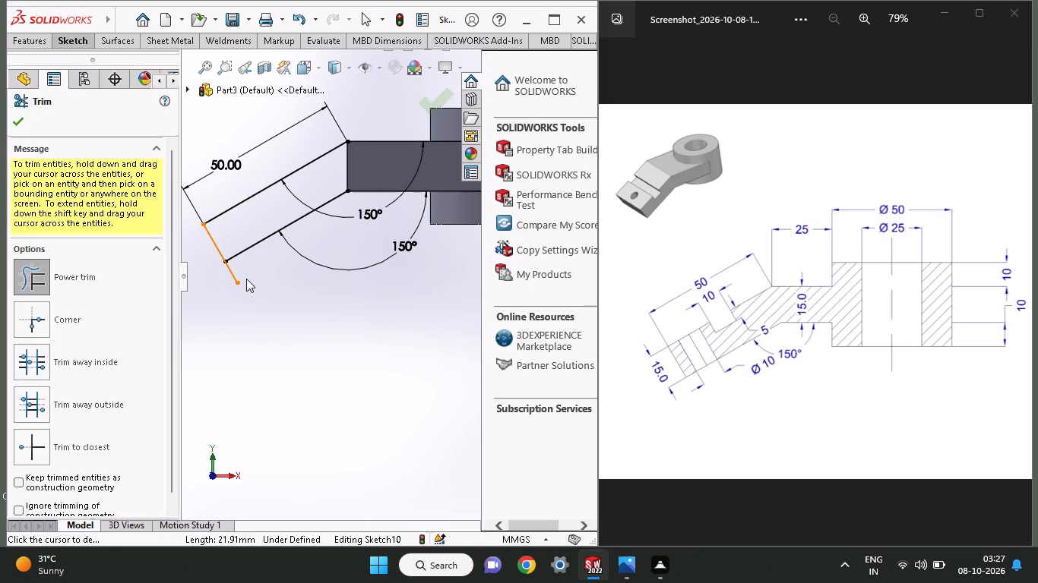
pyautogui.moveTo(250, 276); pyautogui.dragTo(207, 310)
pyautogui.moveTo(245, 263); pyautogui.dragTo(196, 320)
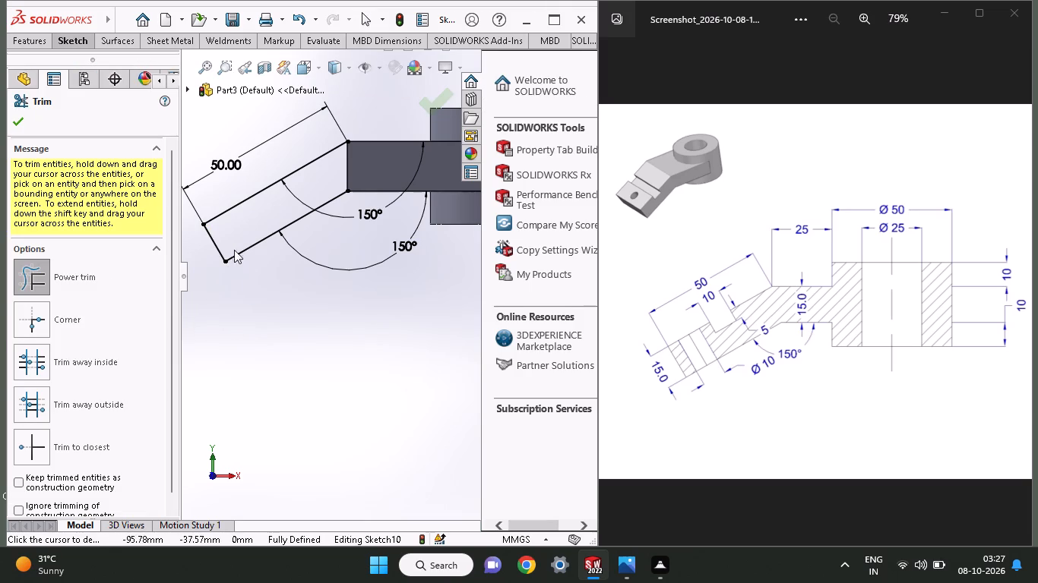
# Close the sloped arm profile with a 15 mm vertical line along the flat arm's end face.
pyautogui.click(74, 40)
pyautogui.click(103, 55)
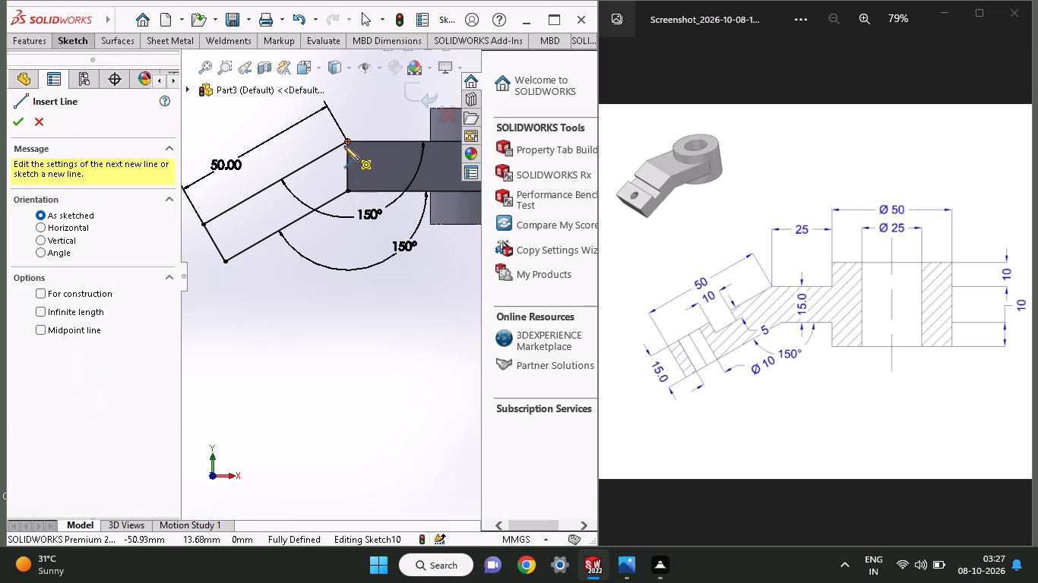
pyautogui.click(345, 144)
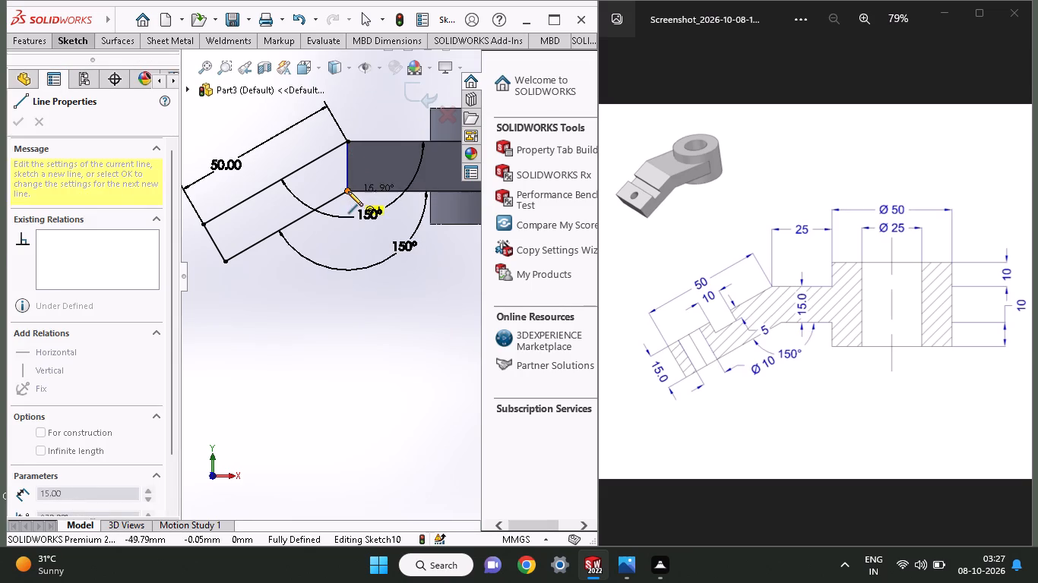
pyautogui.click(348, 191)
pyautogui.rightClick(327, 301)
pyautogui.click(356, 317)
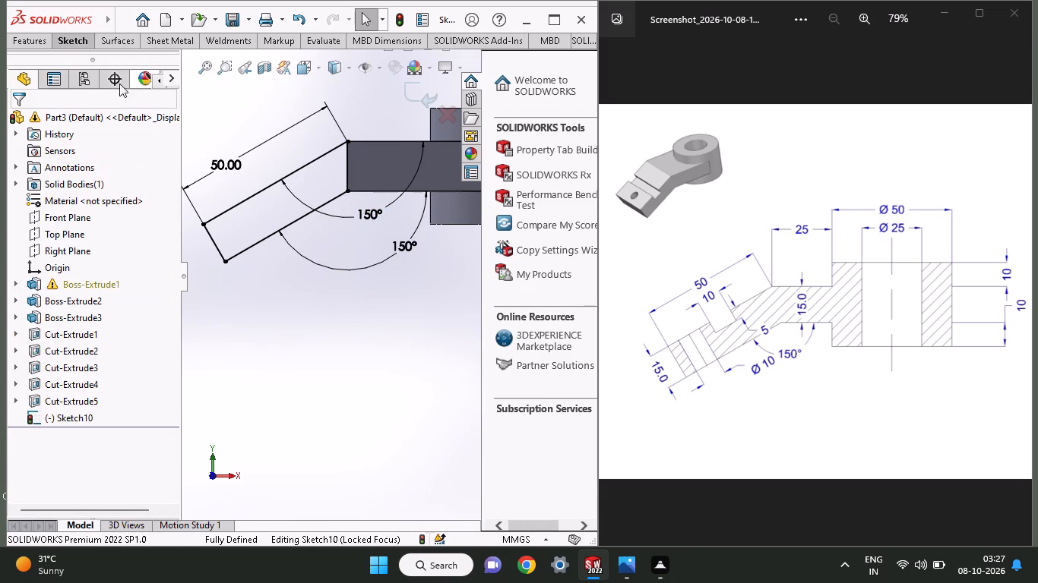
# Extrude the sloped arm profile as a 50 mm blind, merged boss in the reversed direction, across the flat arm's width.
pyautogui.click(36, 46)
pyautogui.click(39, 52)
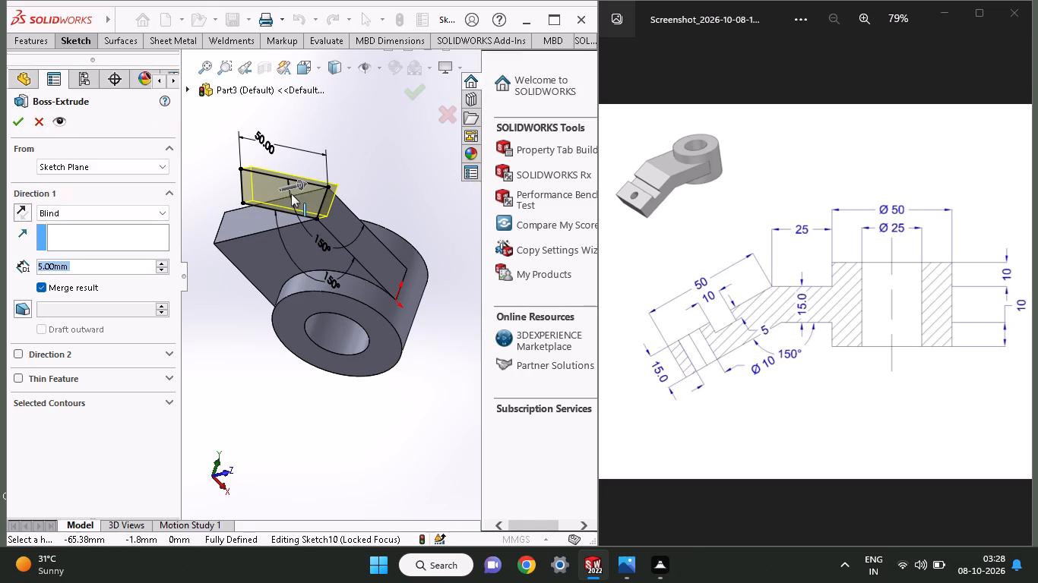
pyautogui.moveTo(301, 187); pyautogui.dragTo(229, 215)
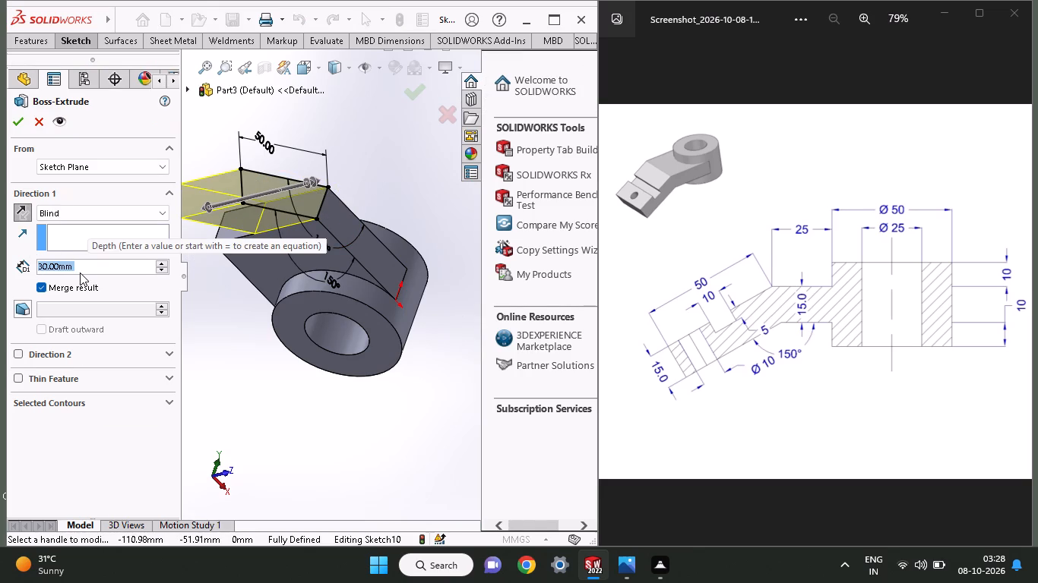
pyautogui.press('5')
pyautogui.press('Return')
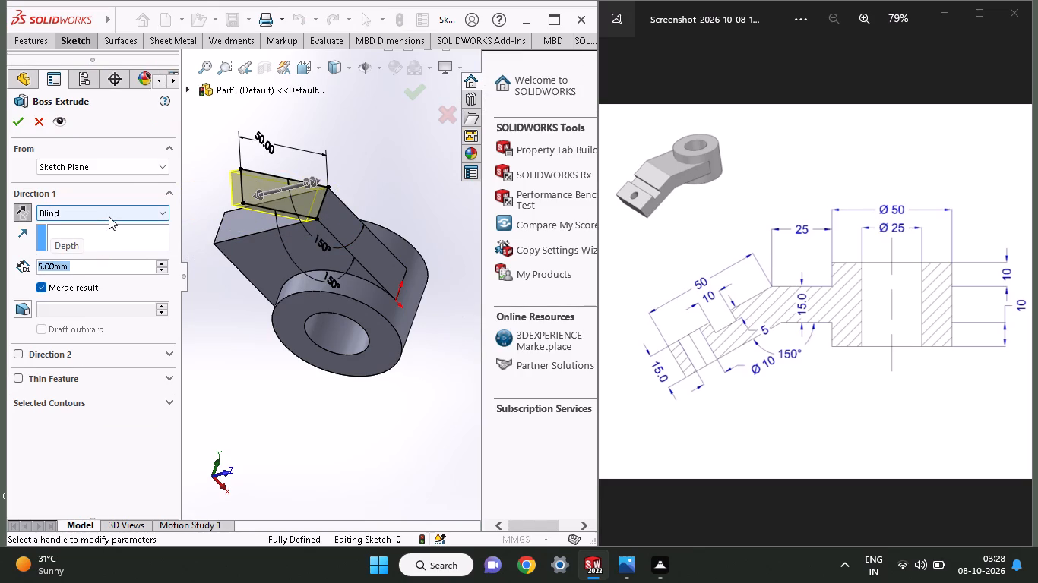
pyautogui.write('50')
pyautogui.press('Return')
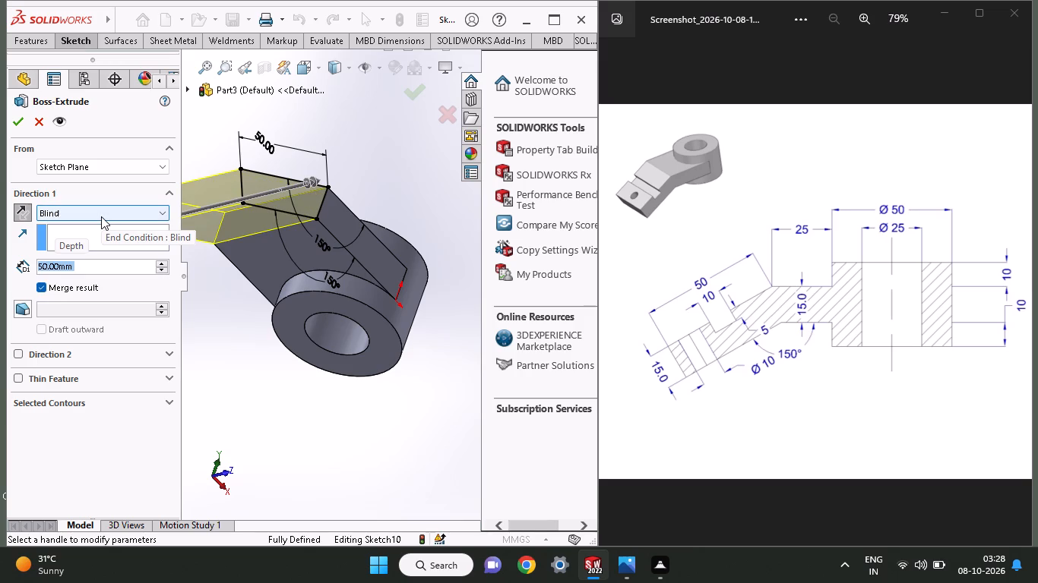
pyautogui.click(15, 129)
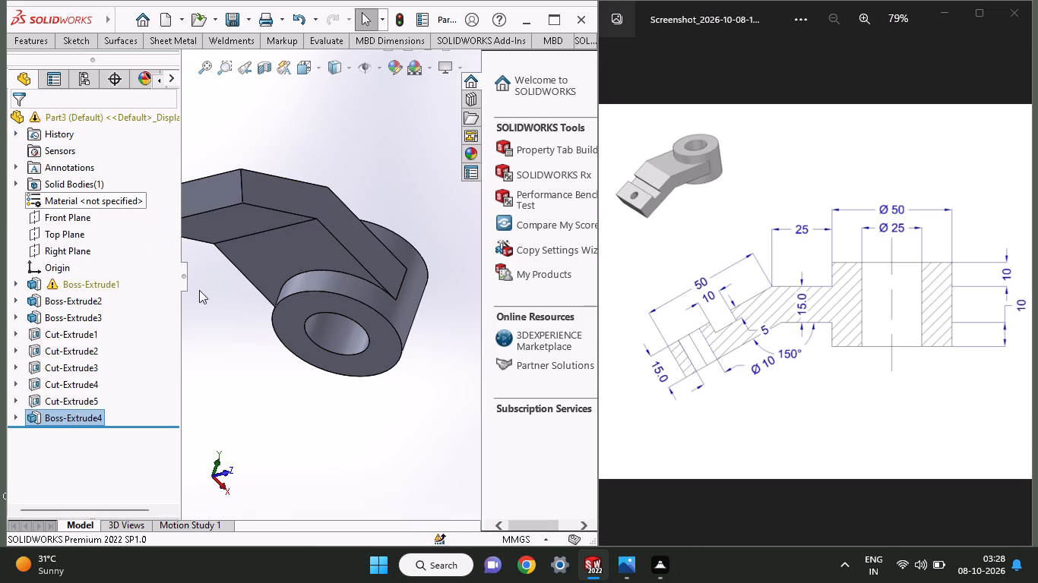
# Start a new sketch on the sloped arm's broad upper face.
pyautogui.moveTo(259, 307); pyautogui.dragTo(320, 443, button='middle')
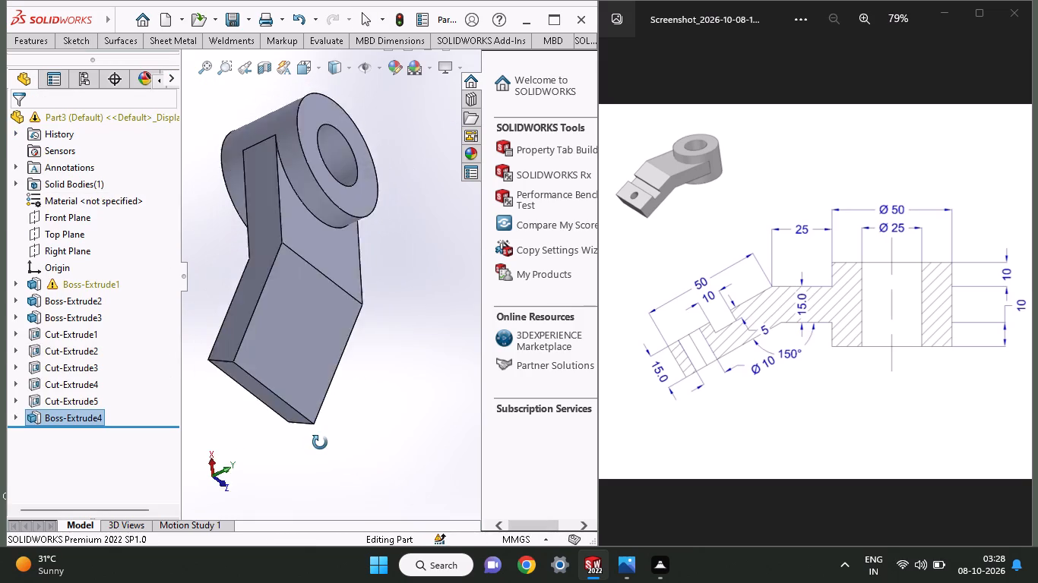
pyautogui.moveTo(320, 443); pyautogui.dragTo(260, 403, button='middle')
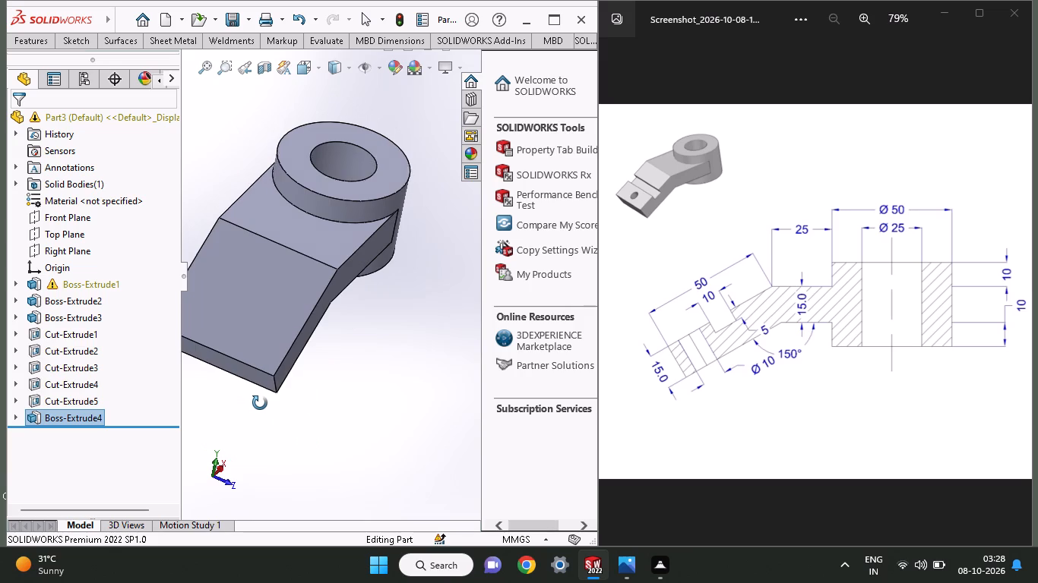
pyautogui.moveTo(260, 403); pyautogui.dragTo(228, 378, button='middle')
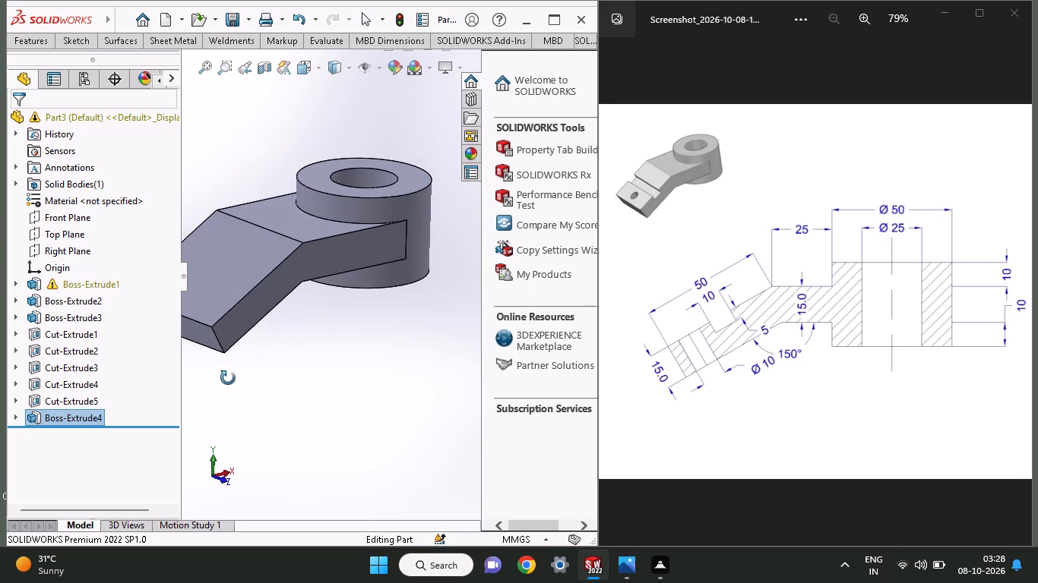
pyautogui.moveTo(228, 378); pyautogui.dragTo(304, 423, button='middle')
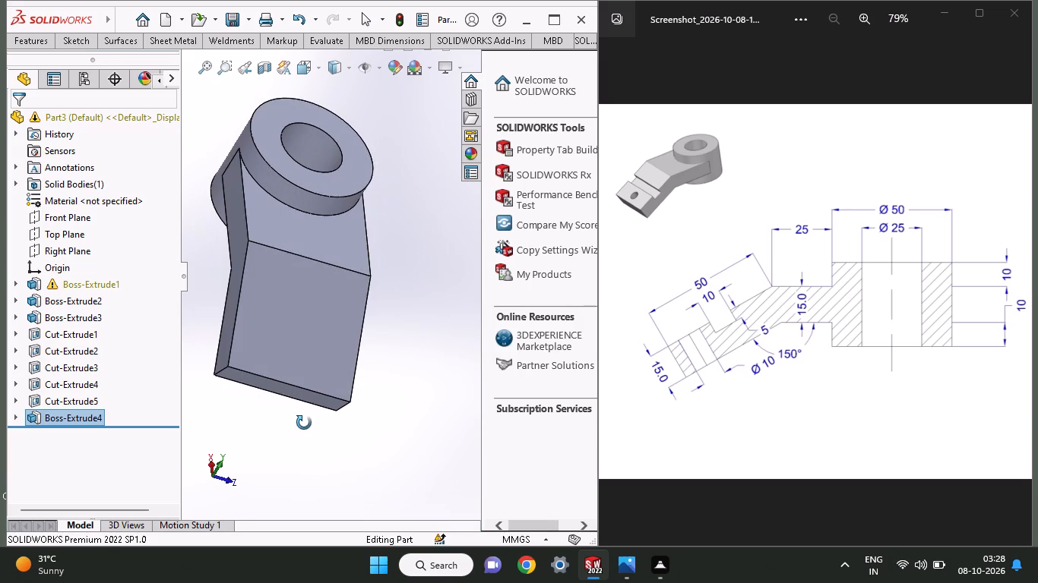
pyautogui.click(283, 370)
pyautogui.click(353, 330)
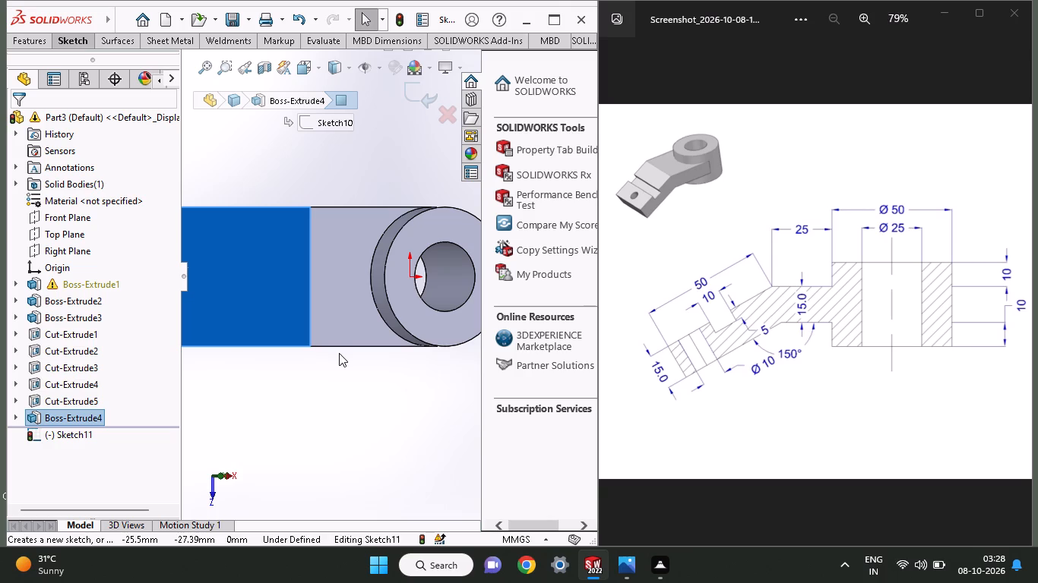
# Sketch a horizontal line about 10 mm long from the midpoint of the sloped arm's end edge towards the boss.
pyautogui.scroll(-1, 299, 342)
pyautogui.keyDown('ctrl'); pyautogui.scroll(3, 301, 358); pyautogui.keyUp('ctrl')
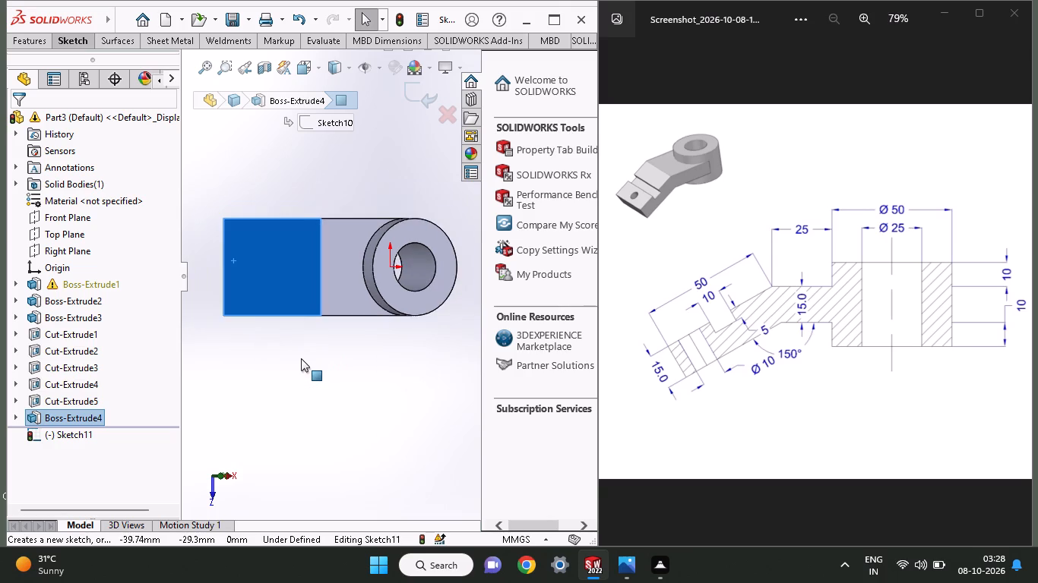
pyautogui.keyDown('ctrl'); pyautogui.scroll(-2, 301, 358); pyautogui.keyUp('ctrl')
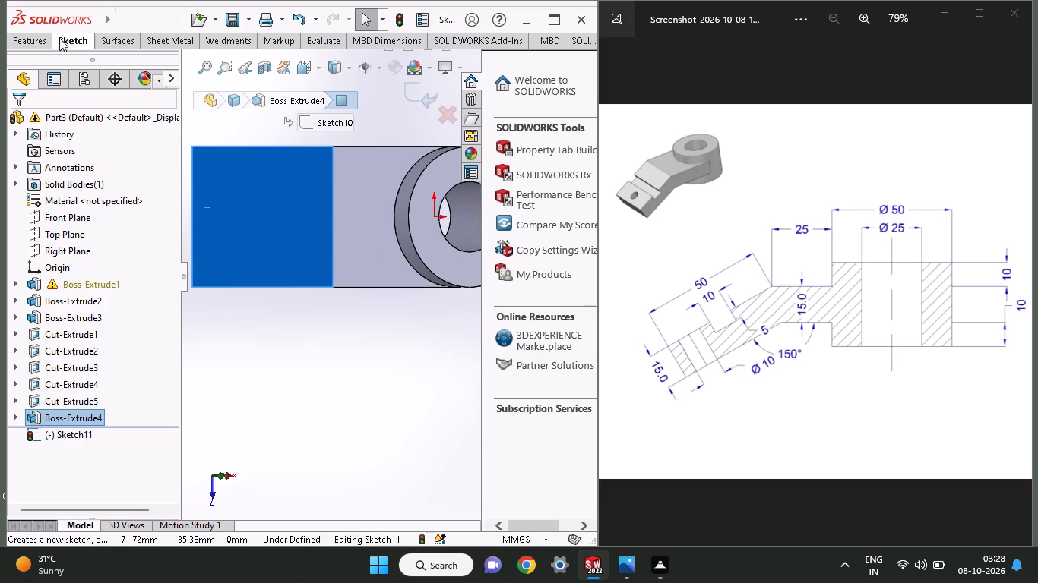
pyautogui.click(67, 40)
pyautogui.click(100, 65)
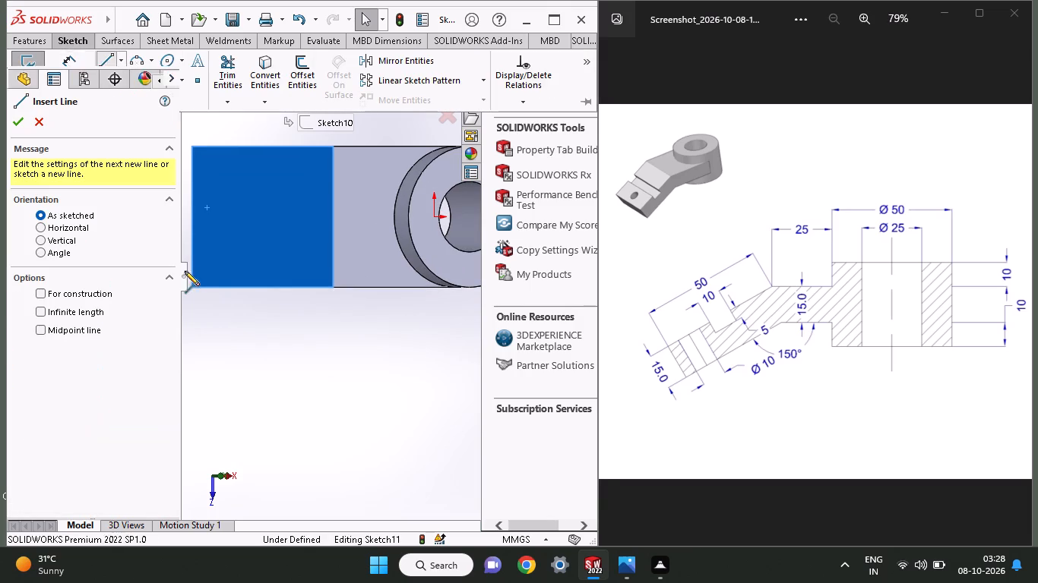
pyautogui.click(195, 216)
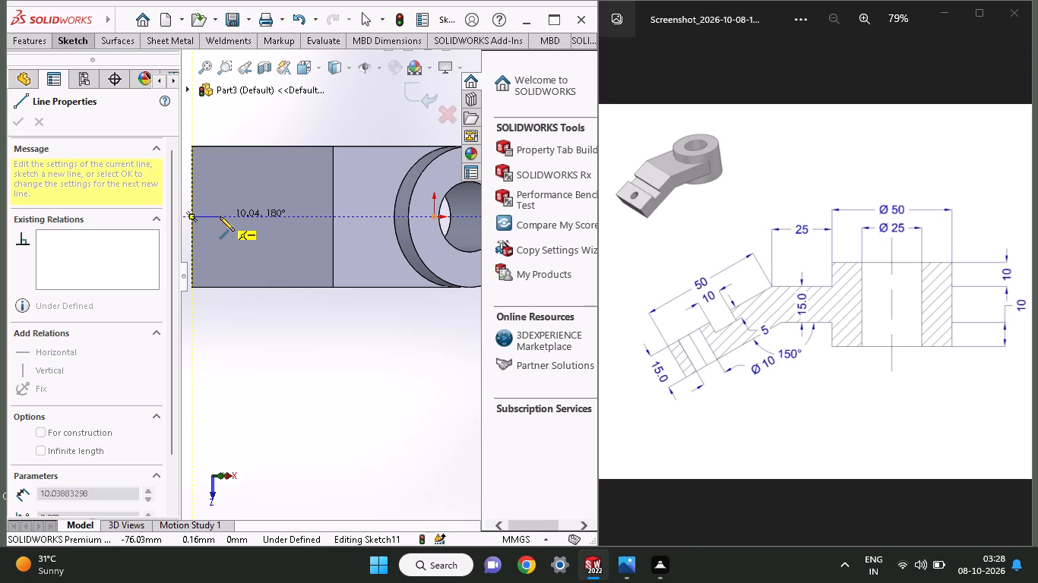
pyautogui.click(220, 216)
pyautogui.rightClick(216, 186)
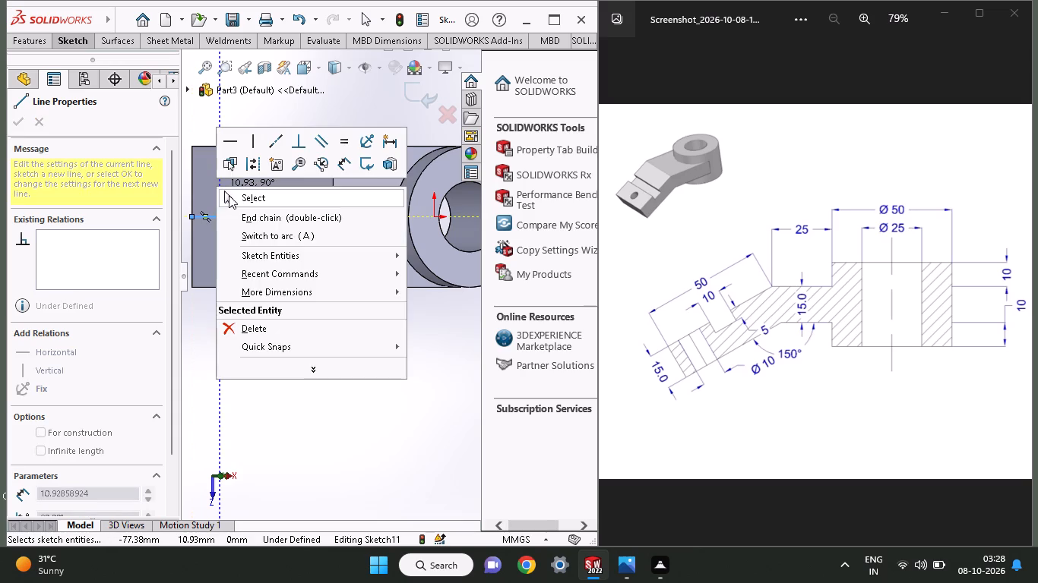
pyautogui.click(230, 199)
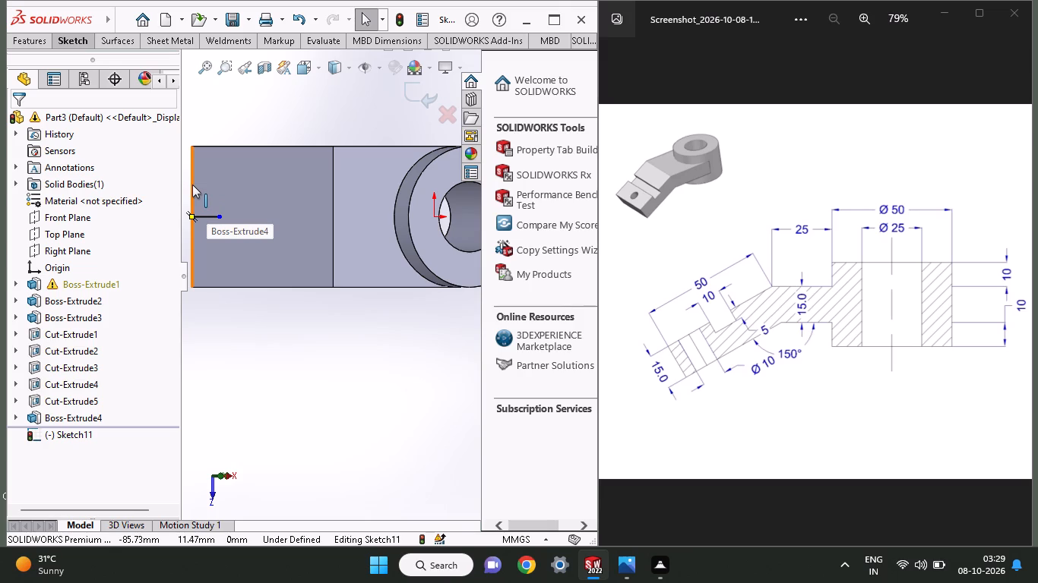
# Dimension the short horizontal line's length as 10 mm.
pyautogui.click(56, 45)
pyautogui.click(52, 75)
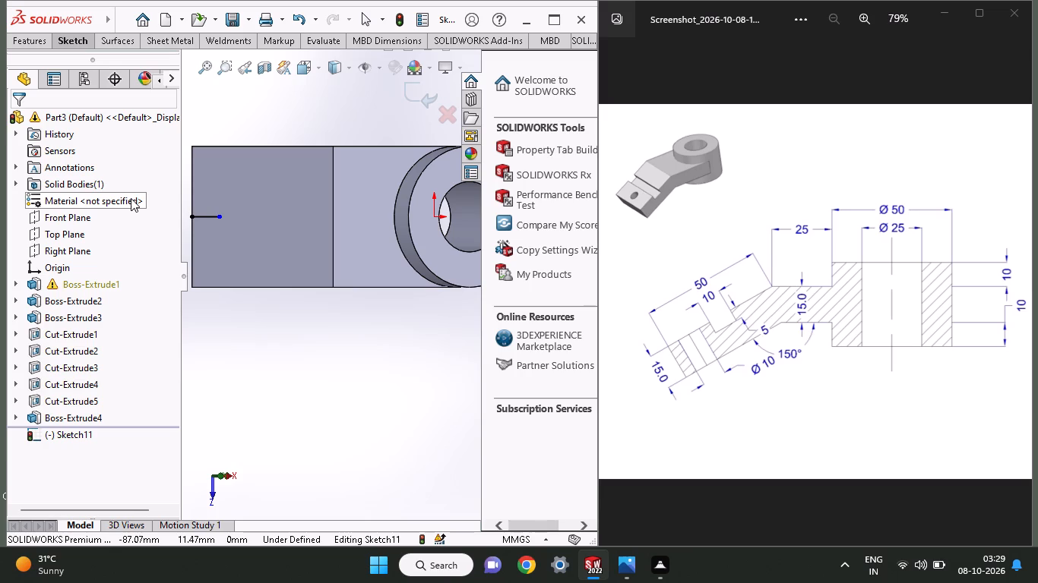
pyautogui.click(208, 219)
pyautogui.click(211, 118)
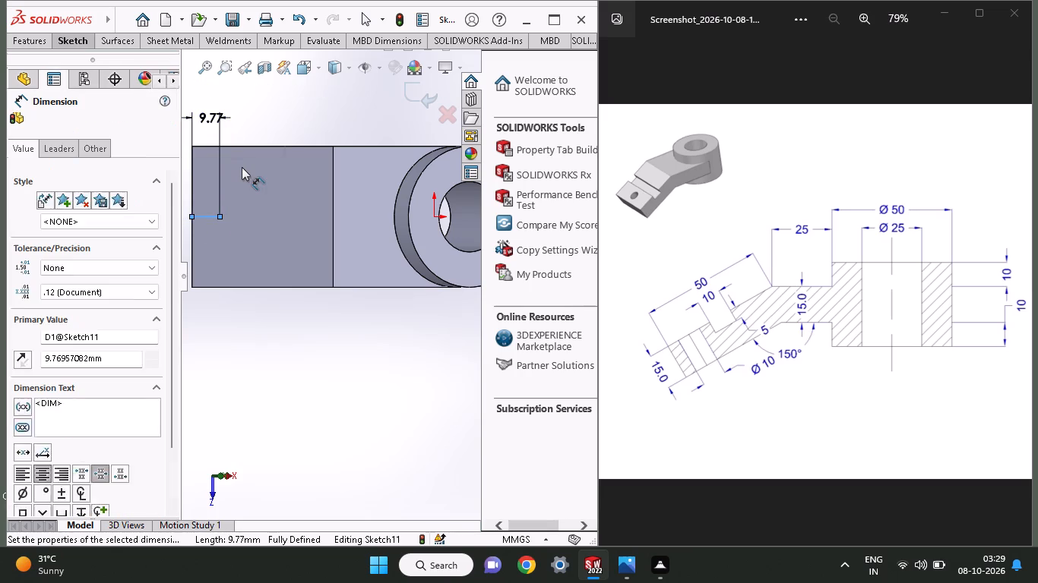
pyautogui.write('10')
pyautogui.press('Return')
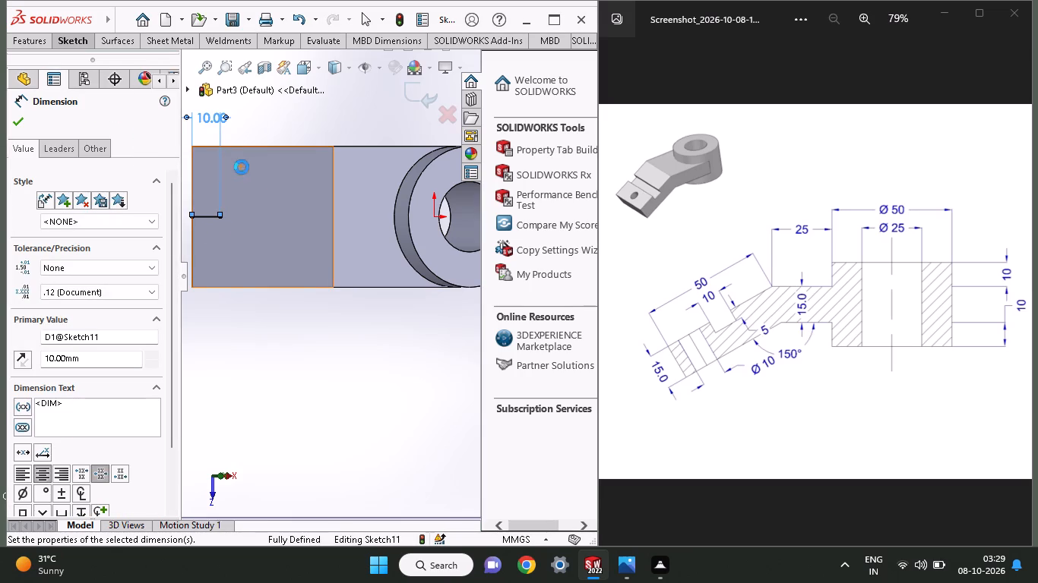
# Sketch a circle about 14 mm in diameter centred on the inner end of the 10 mm line.
pyautogui.click(80, 46)
pyautogui.click(103, 99)
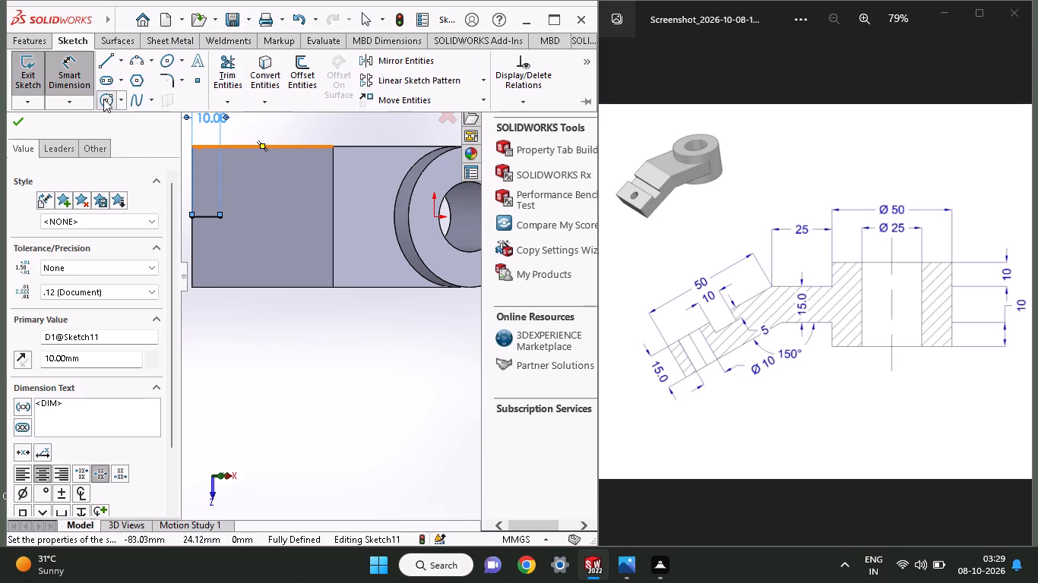
pyautogui.click(223, 220)
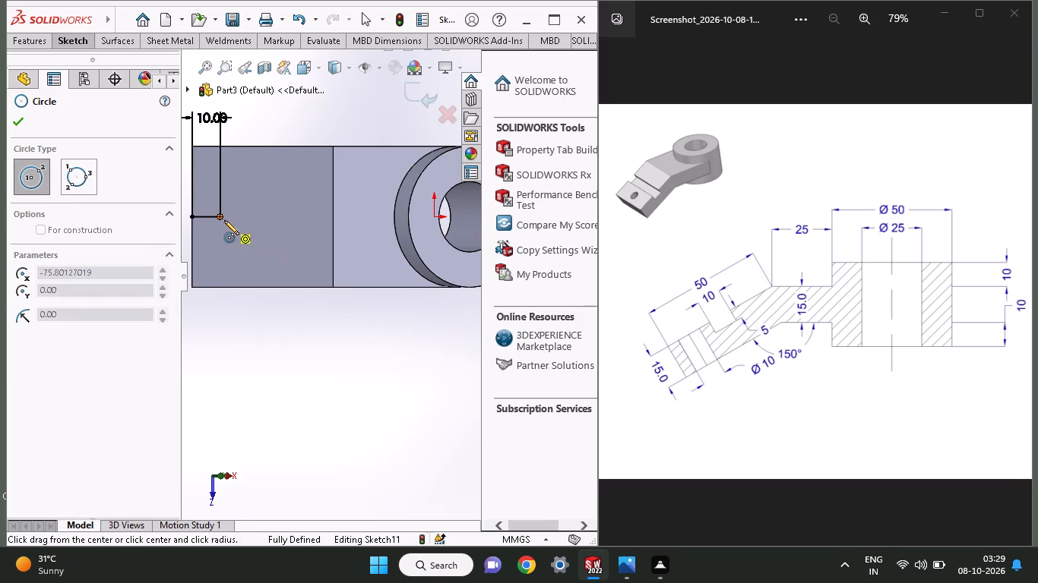
pyautogui.click(227, 235)
# Dimension the circle's diameter as 10 mm.
pyautogui.click(74, 47)
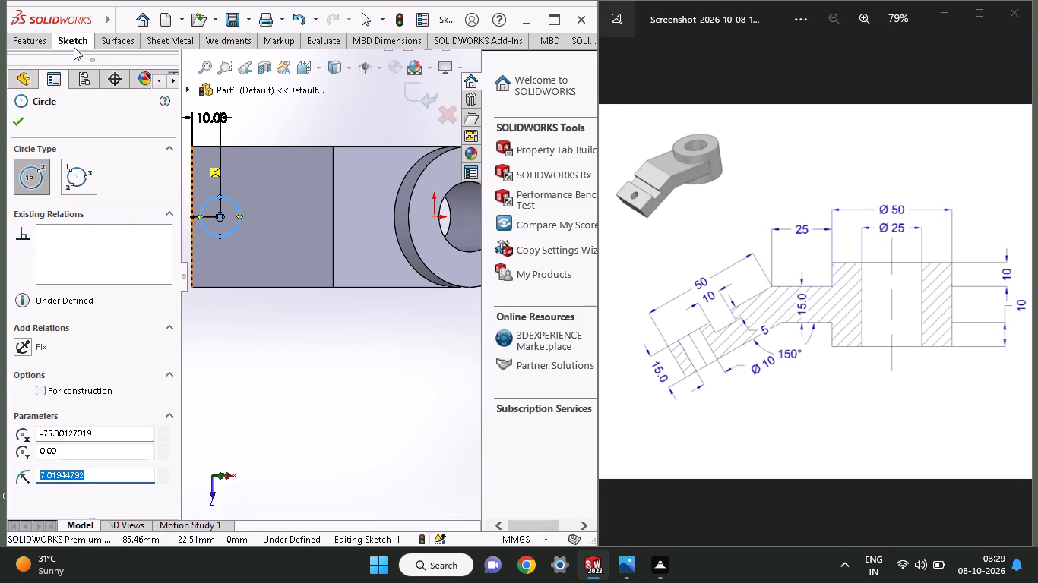
pyautogui.click(71, 55)
pyautogui.click(218, 238)
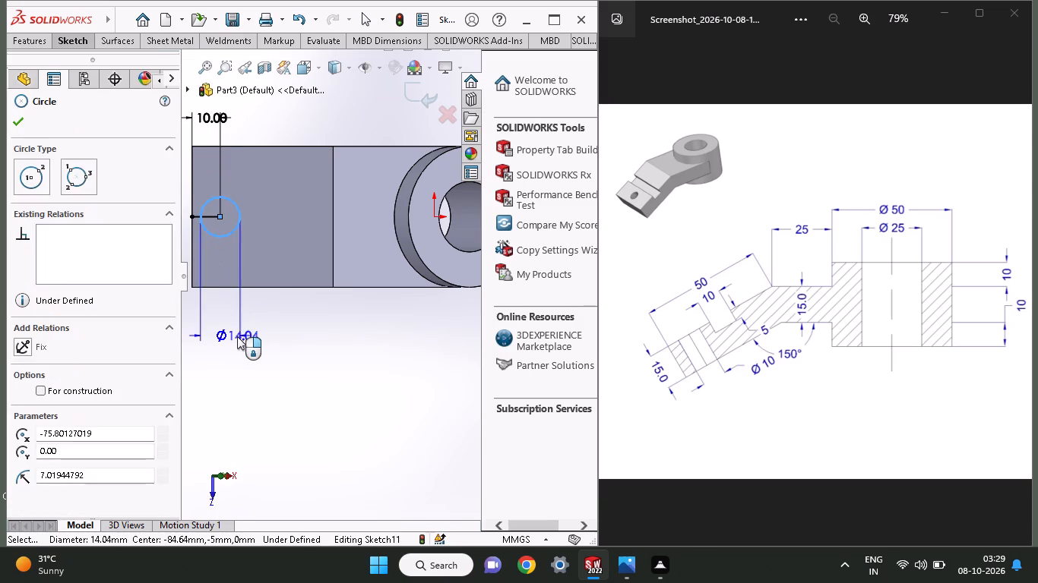
pyautogui.click(237, 336)
pyautogui.write('10')
pyautogui.press('Return')
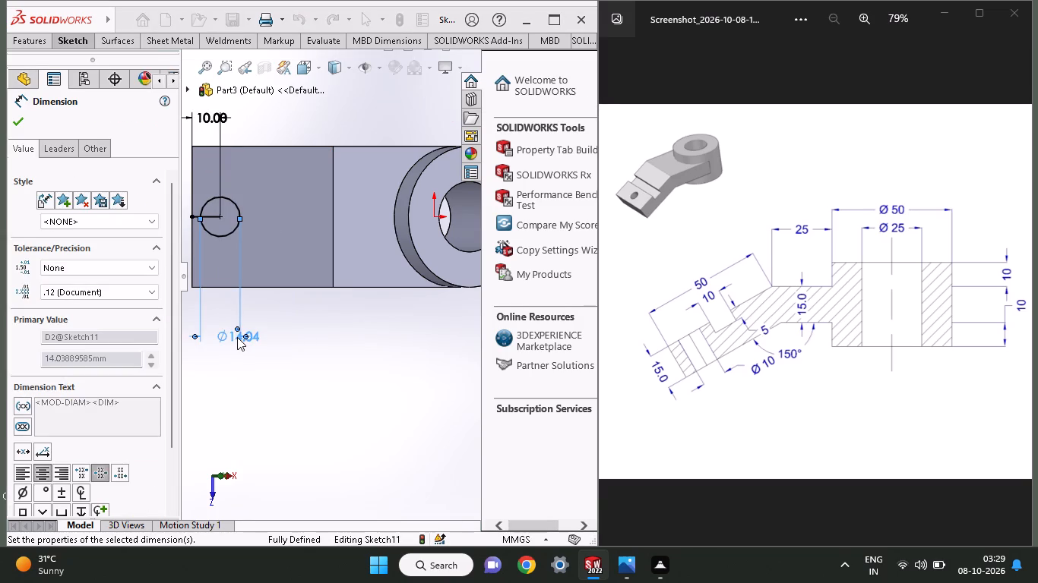
pyautogui.click(17, 117)
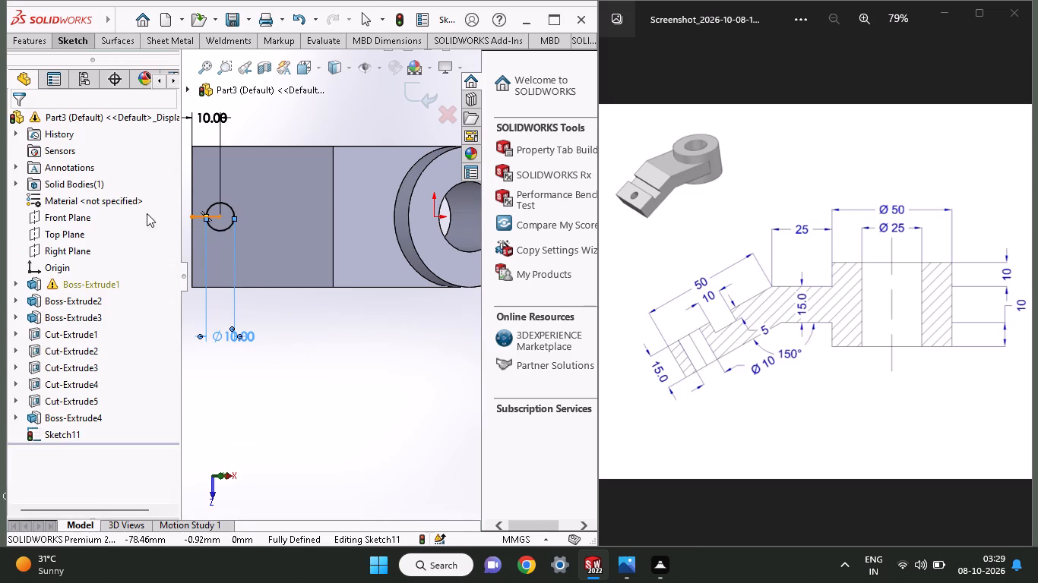
# Delete the 10 mm horizontal line joining the arm's end edge to the hole circle's centre.
pyautogui.click(198, 213)
pyautogui.rightClick(195, 213)
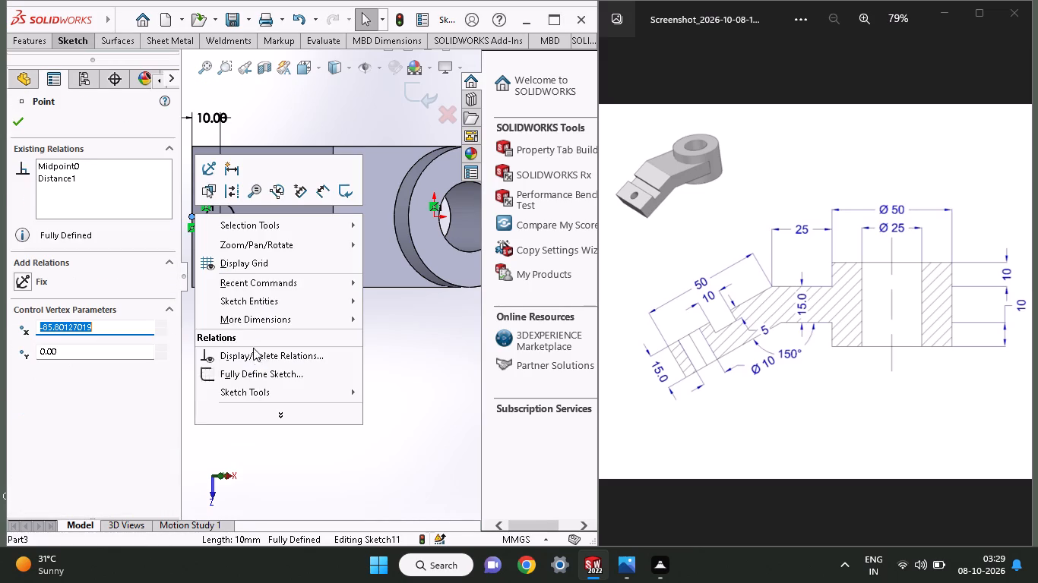
pyautogui.click(464, 408)
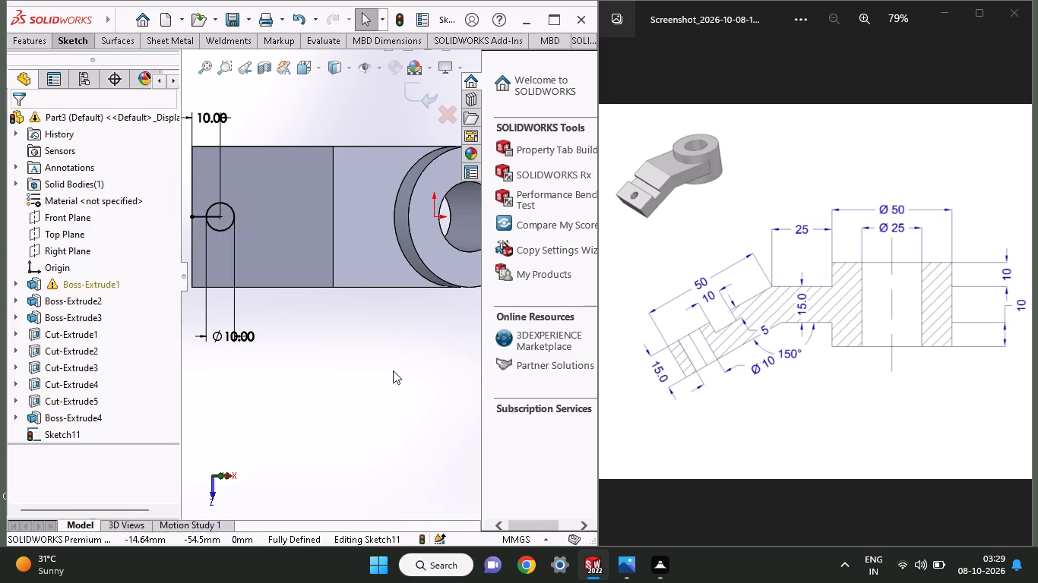
pyautogui.click(393, 370)
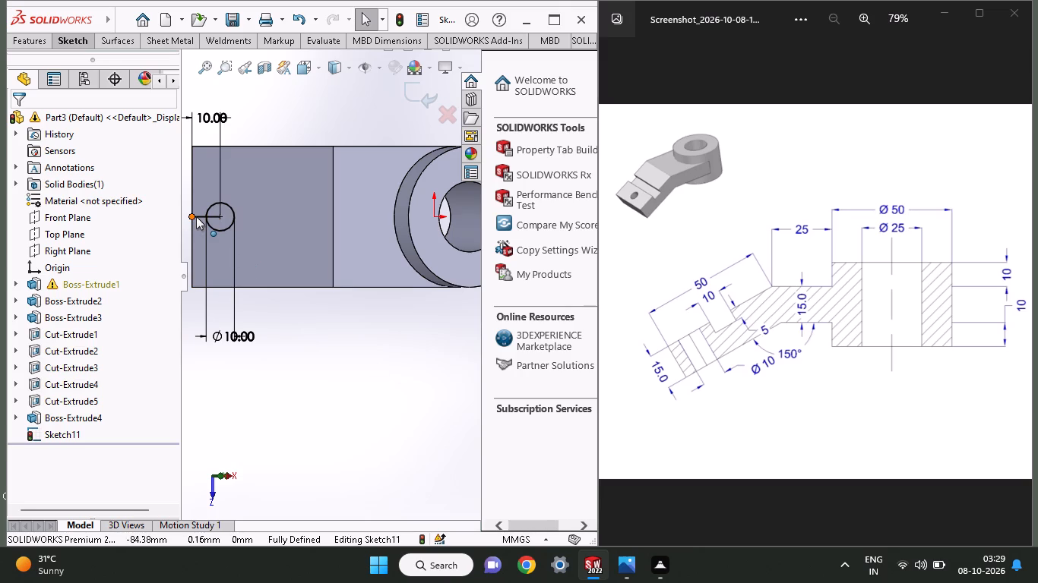
pyautogui.click(199, 216)
pyautogui.rightClick(199, 216)
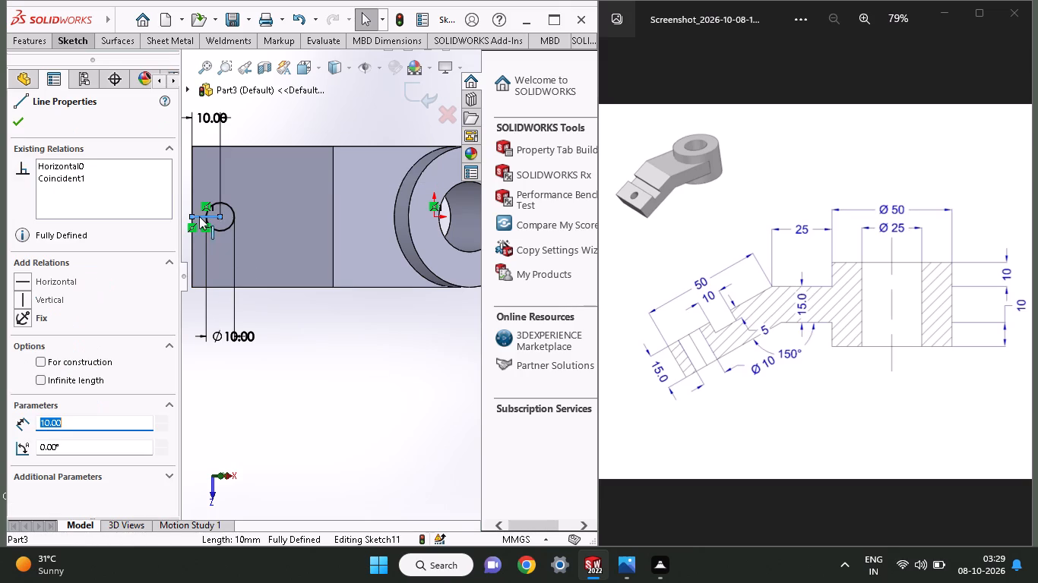
pyautogui.click(257, 423)
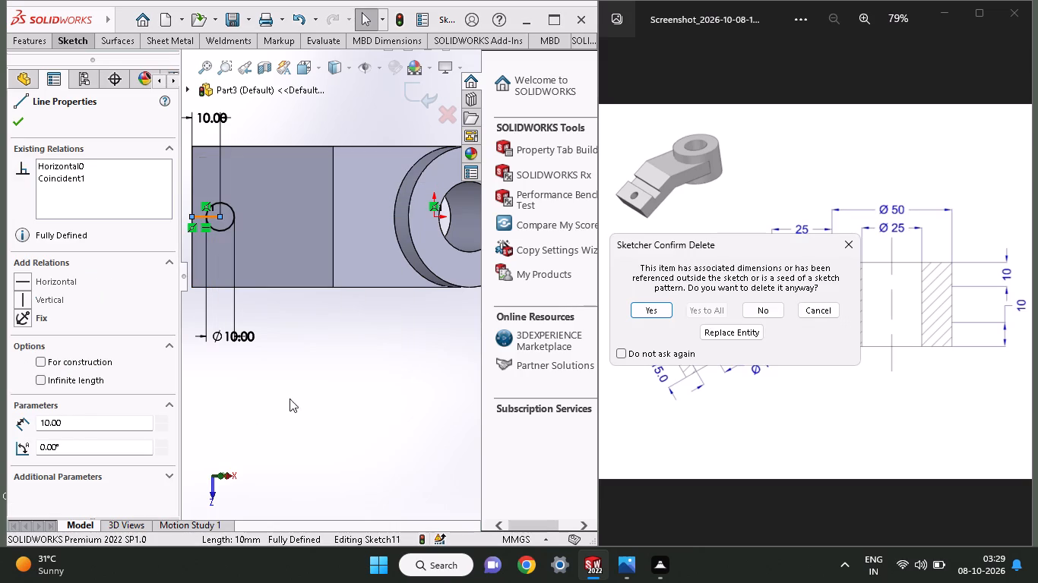
pyautogui.click(654, 312)
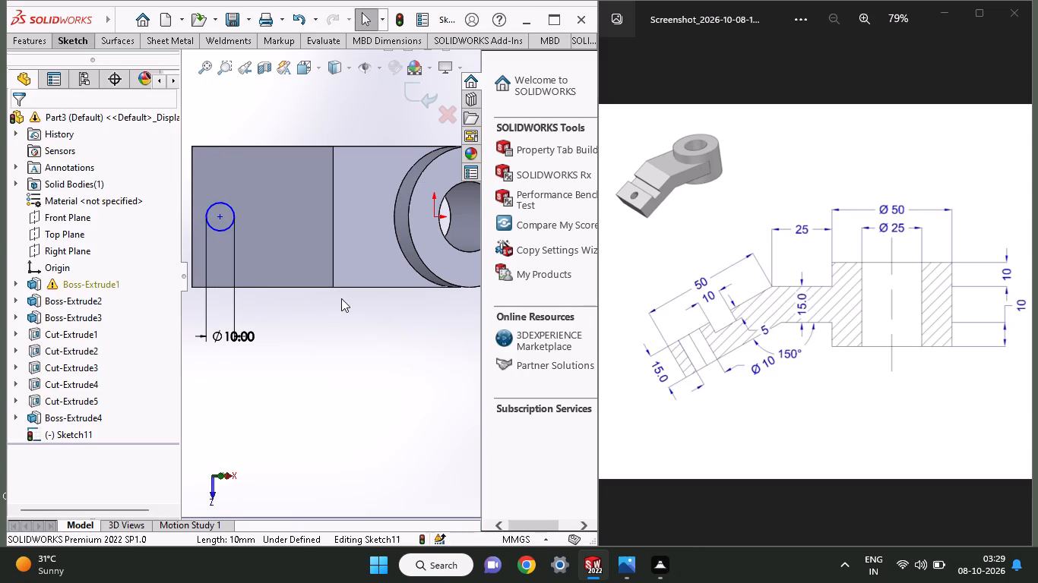
# Extrude-cut the 10 mm circle through the sloped arm, blind 83 mm in one direction and 52 mm in the other.
pyautogui.click(37, 32)
pyautogui.click(32, 34)
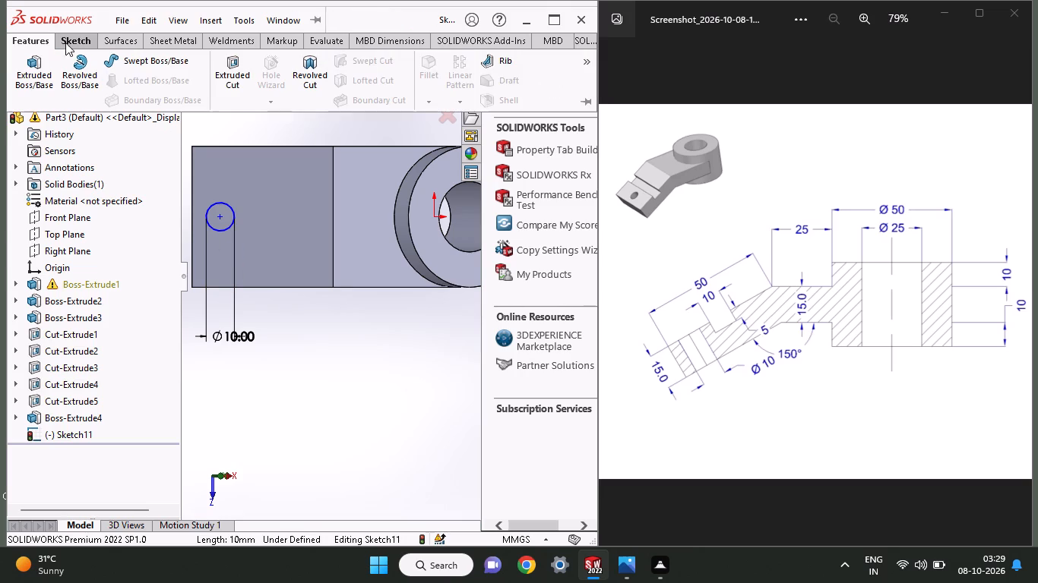
pyautogui.click(226, 67)
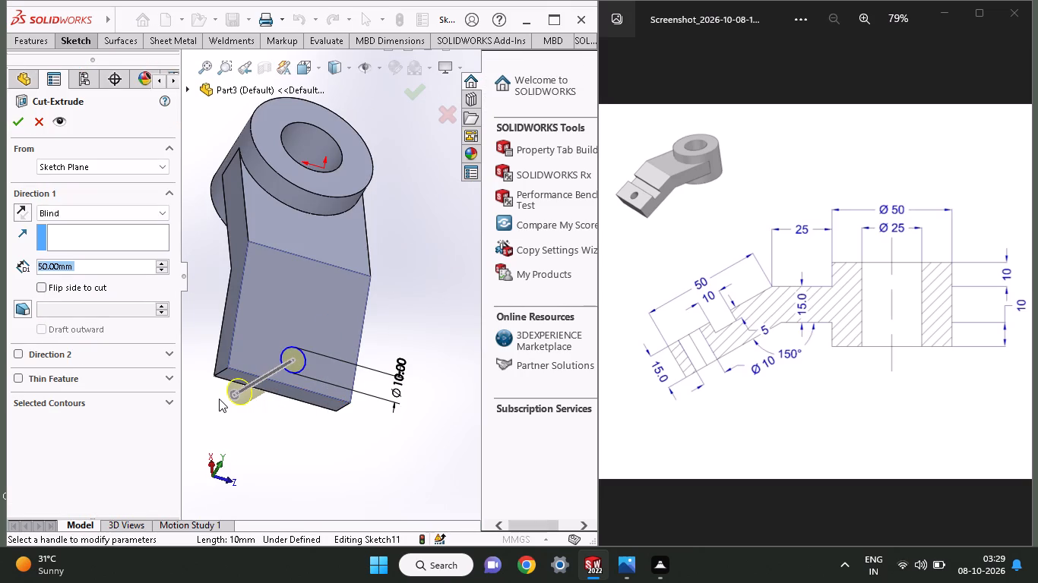
pyautogui.moveTo(235, 389); pyautogui.dragTo(197, 411)
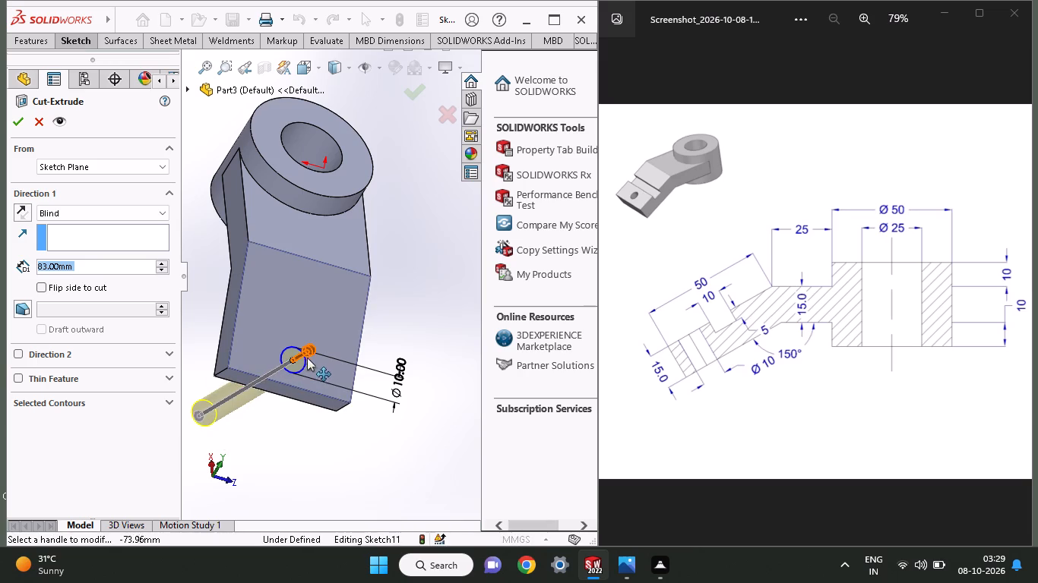
pyautogui.moveTo(307, 355); pyautogui.dragTo(359, 329)
pyautogui.click(17, 120)
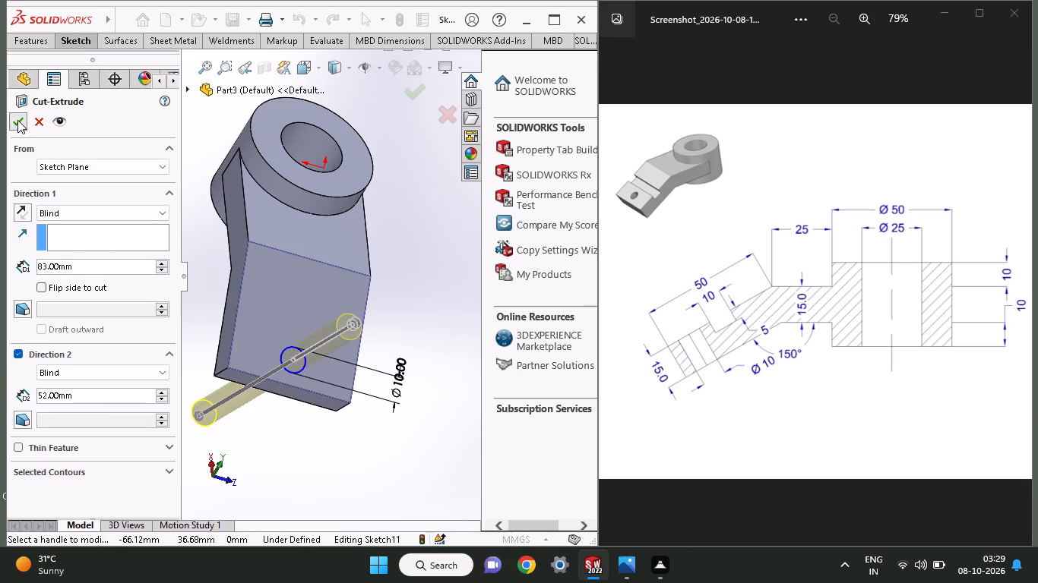
# Start a new sketch on the flat side face of the bracket's bent arm.
pyautogui.moveTo(391, 355); pyautogui.dragTo(324, 349, button='middle')
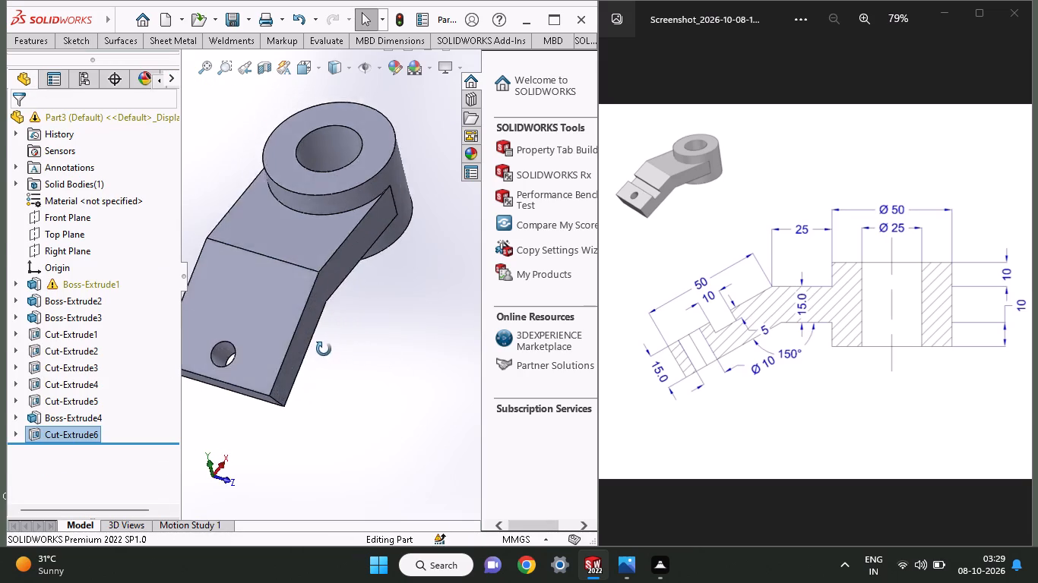
pyautogui.moveTo(324, 349); pyautogui.dragTo(250, 342, button='middle')
pyautogui.scroll(1, 250, 342)
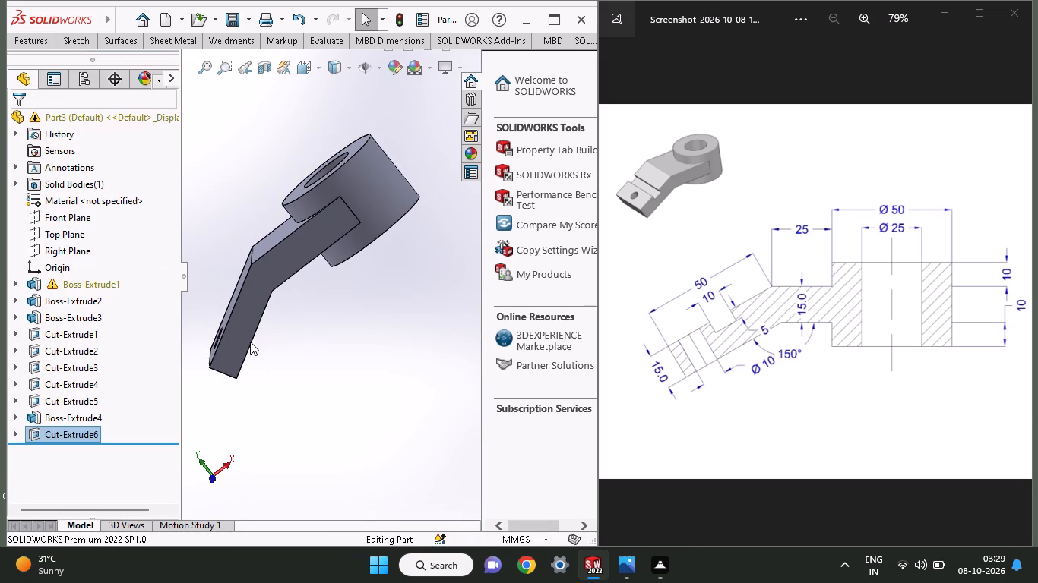
pyautogui.click(234, 320)
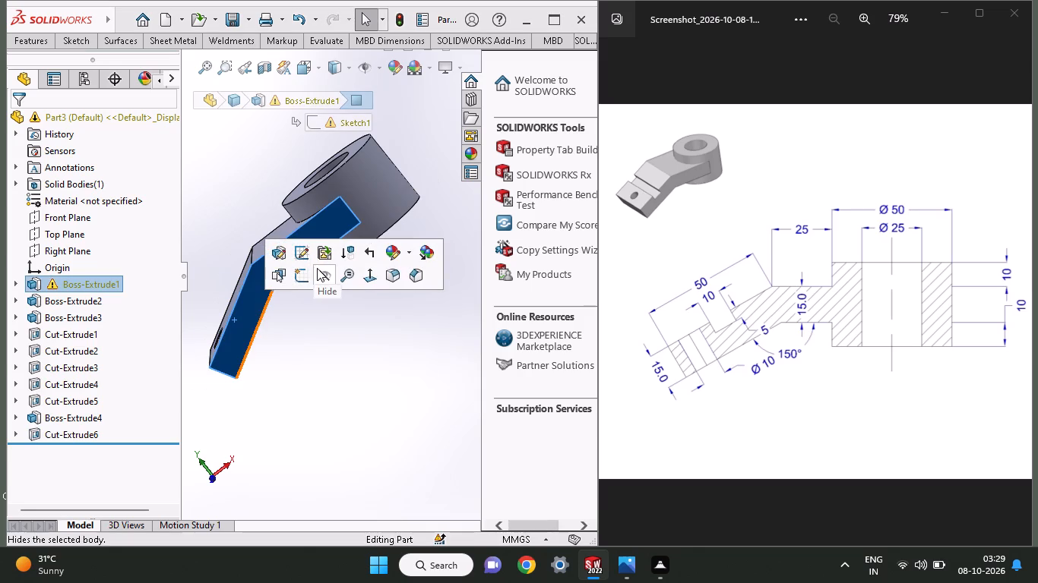
pyautogui.click(304, 279)
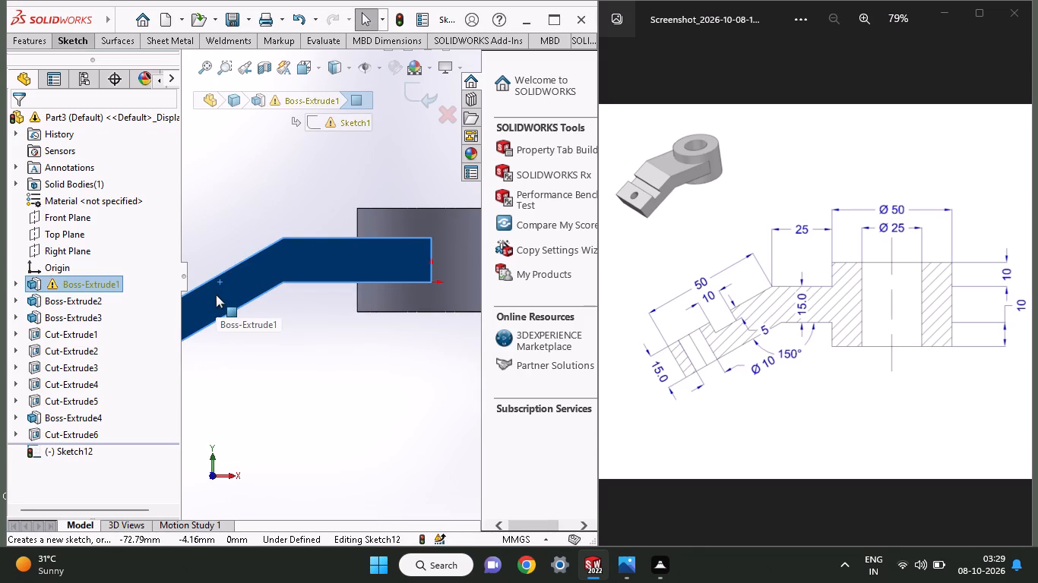
pyautogui.keyDown('ctrl'); pyautogui.scroll(4, 216, 295); pyautogui.keyUp('ctrl')
pyautogui.keyDown('ctrl'); pyautogui.scroll(-4, 216, 295); pyautogui.keyUp('ctrl')
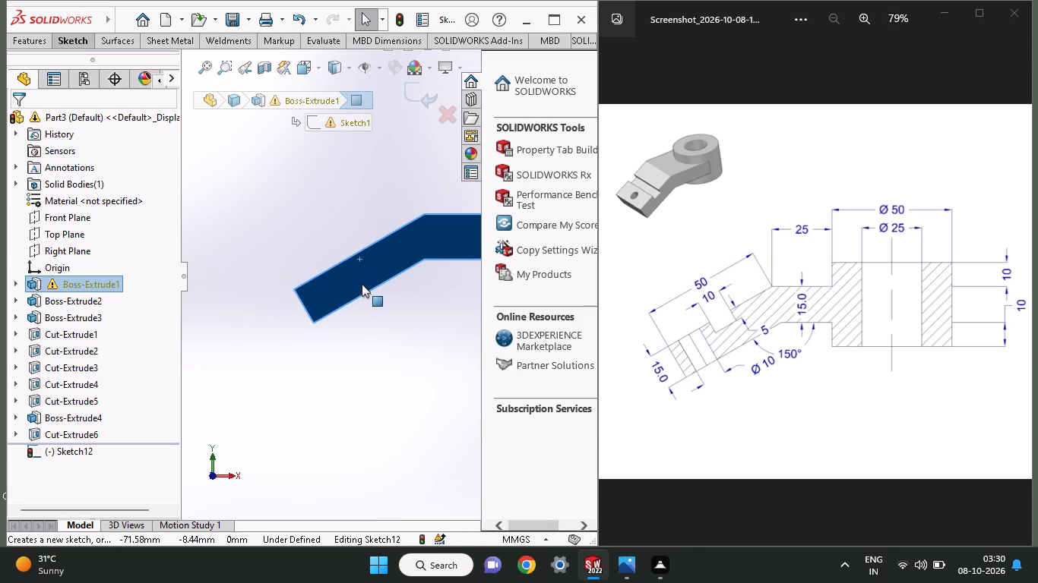
pyautogui.keyDown('ctrl'); pyautogui.scroll(-3, 362, 284); pyautogui.keyUp('ctrl')
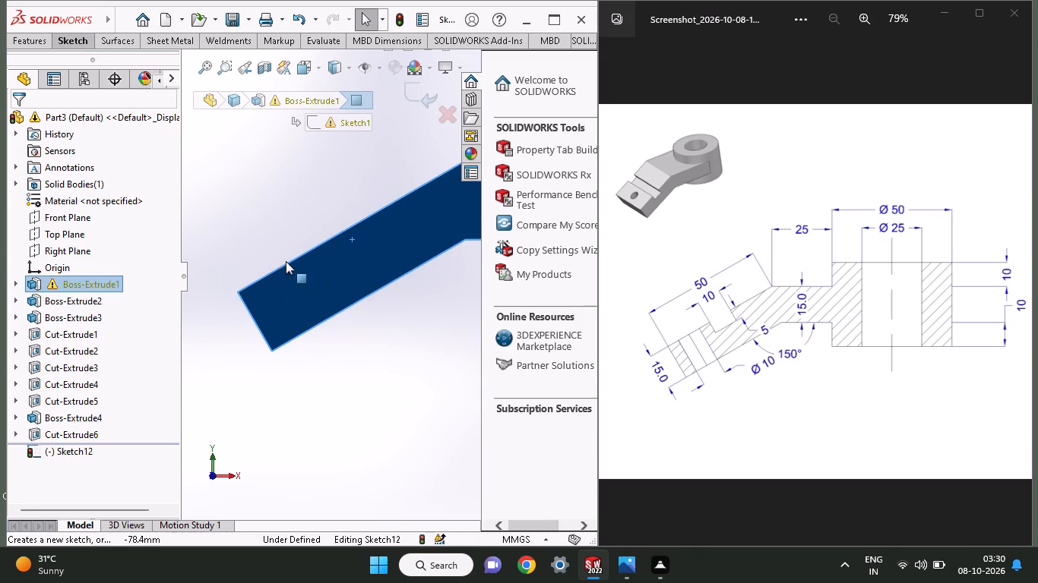
# Sketch a line about 24 mm long across the sloped arm, perpendicular to its upper edge and passing through that edge's midpoint.
pyautogui.click(81, 46)
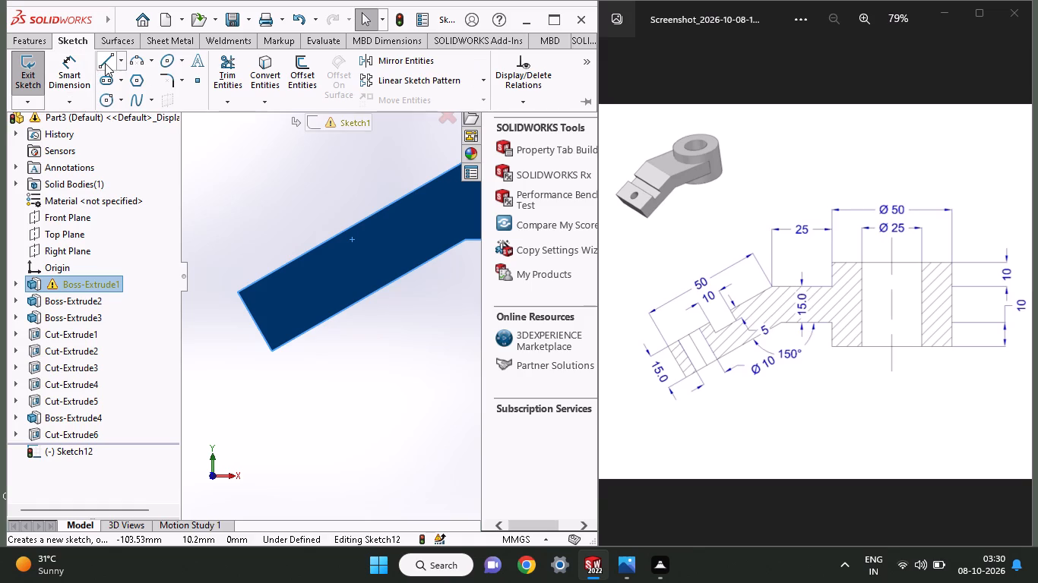
pyautogui.click(105, 63)
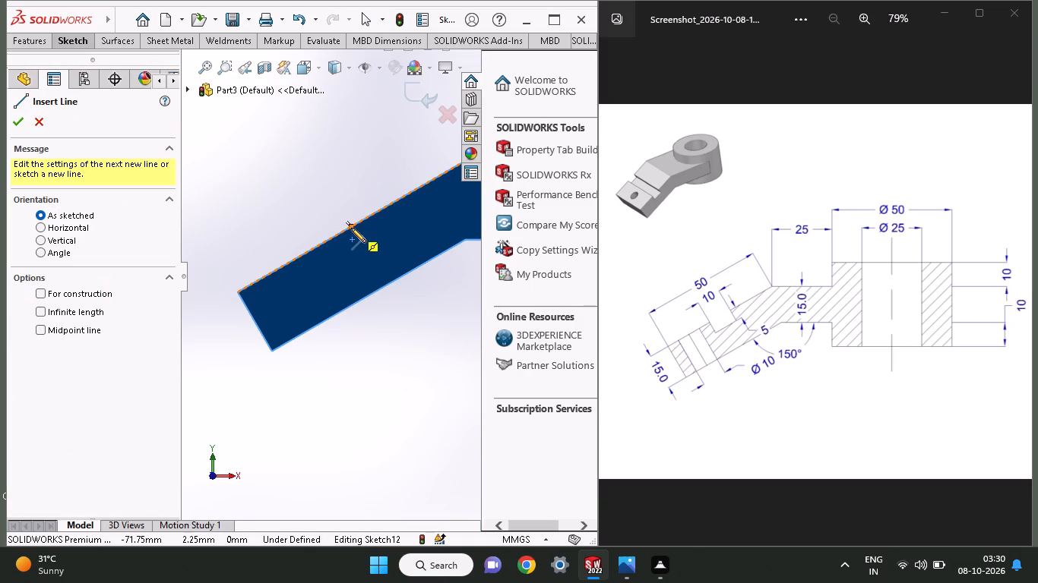
pyautogui.click(351, 228)
pyautogui.click(331, 193)
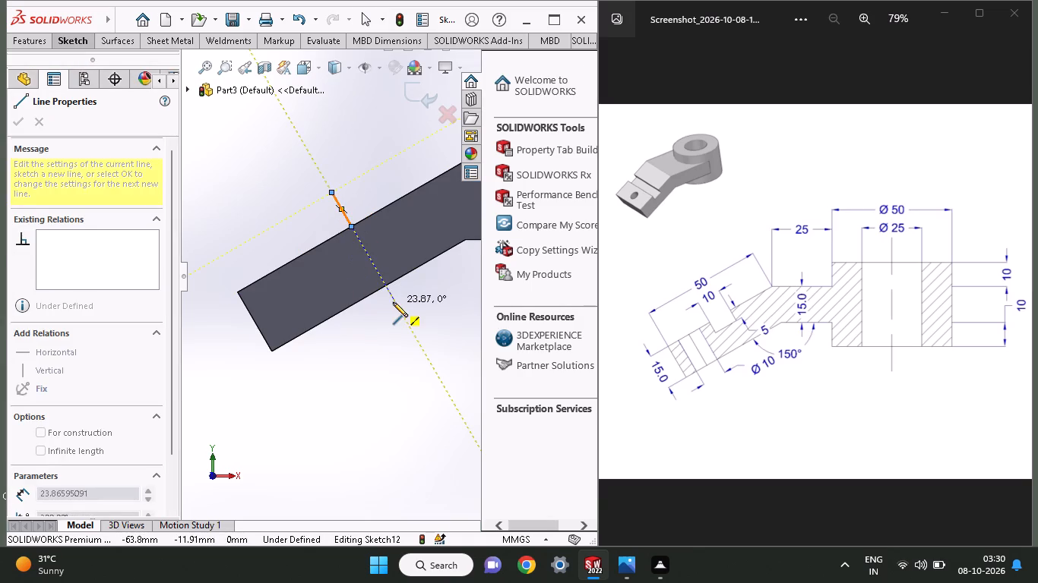
pyautogui.click(393, 302)
pyautogui.rightClick(368, 163)
pyautogui.click(381, 179)
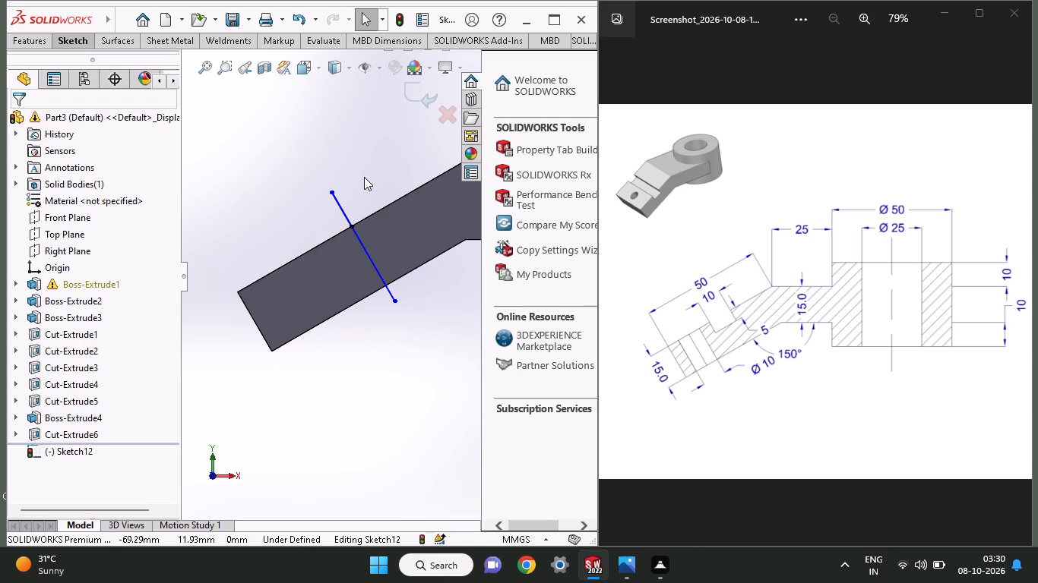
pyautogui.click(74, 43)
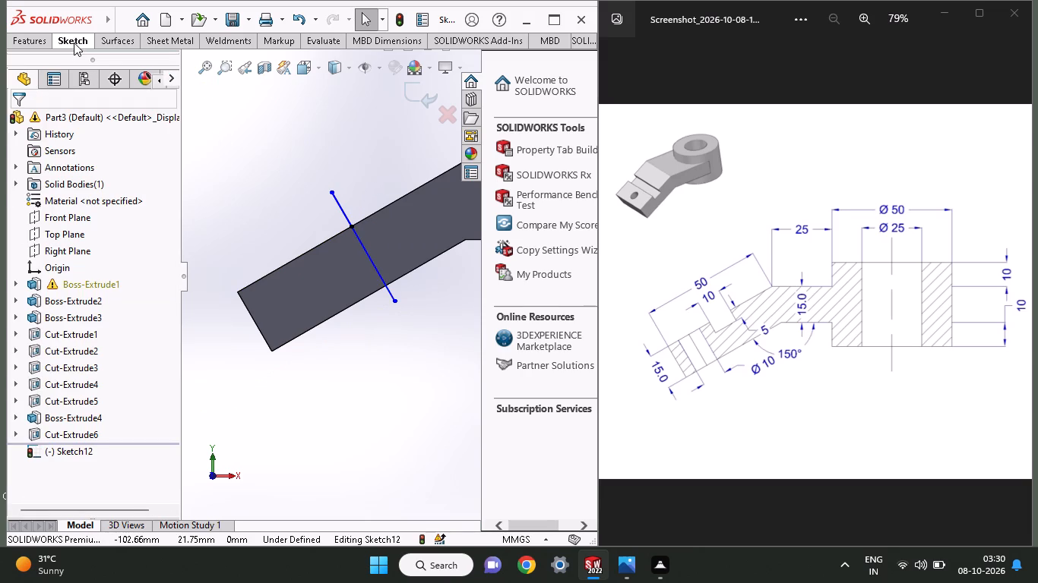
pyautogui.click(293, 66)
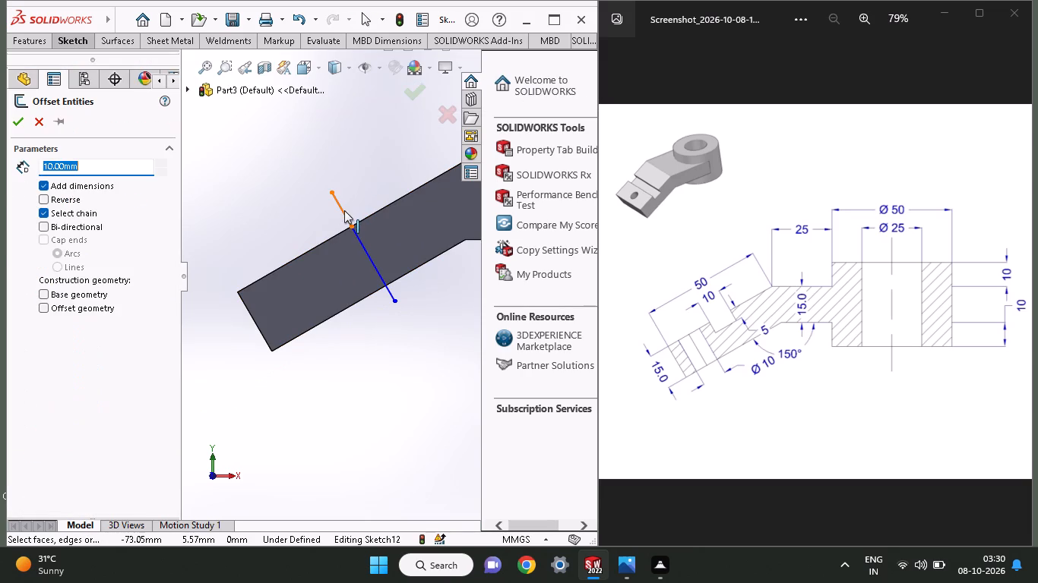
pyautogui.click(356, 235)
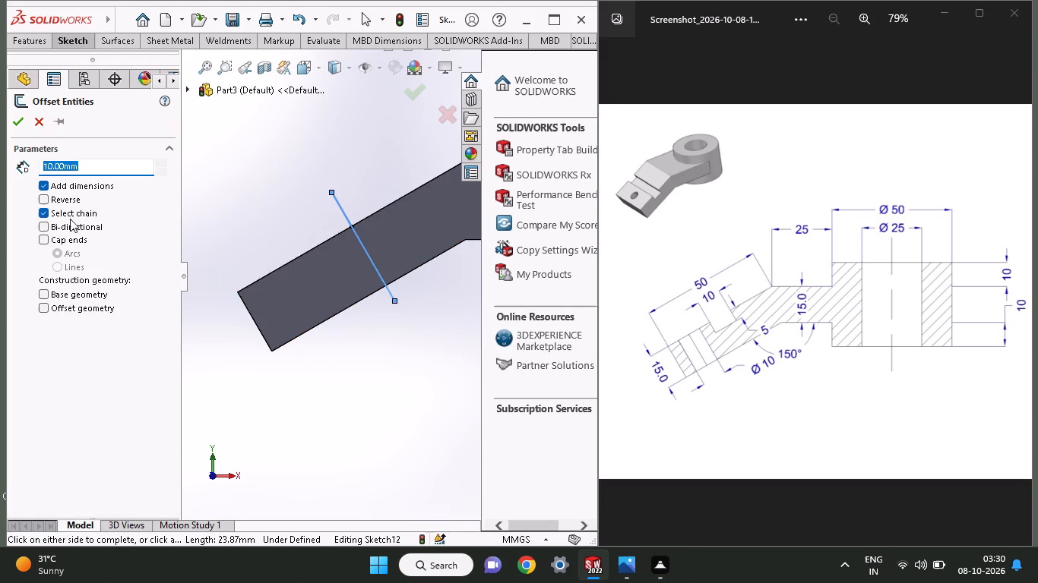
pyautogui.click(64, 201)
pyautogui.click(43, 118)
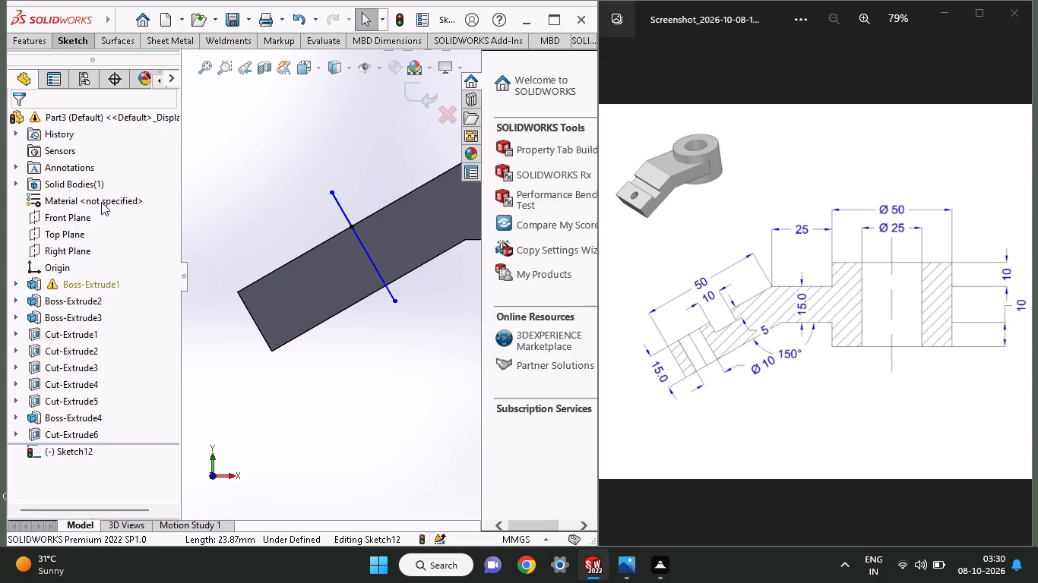
# Sketch a second line about 25 mm long across the sloped arm, roughly parallel to the first and nearer the arm's free end.
pyautogui.click(87, 48)
pyautogui.click(105, 68)
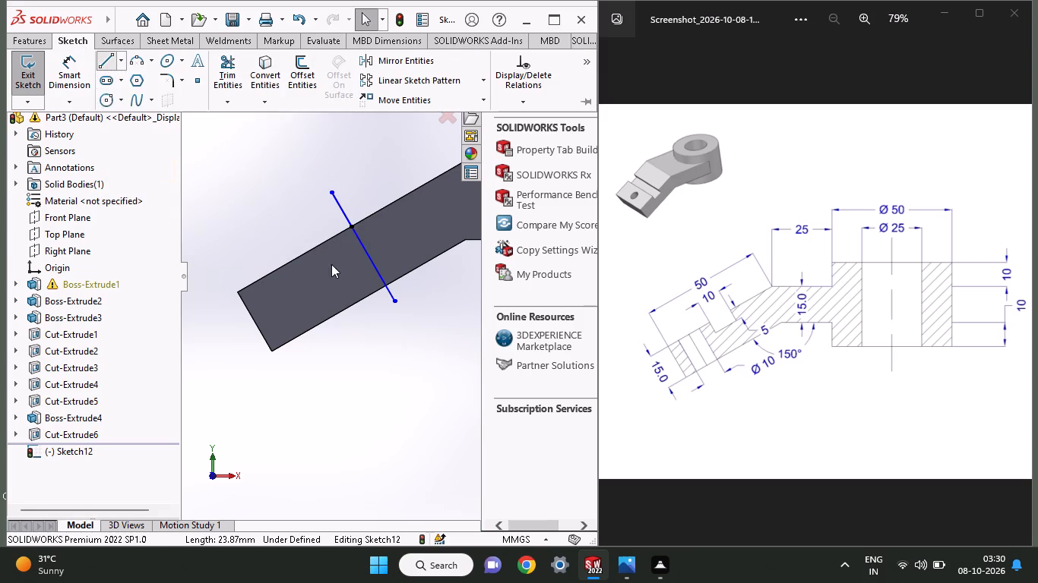
pyautogui.click(302, 209)
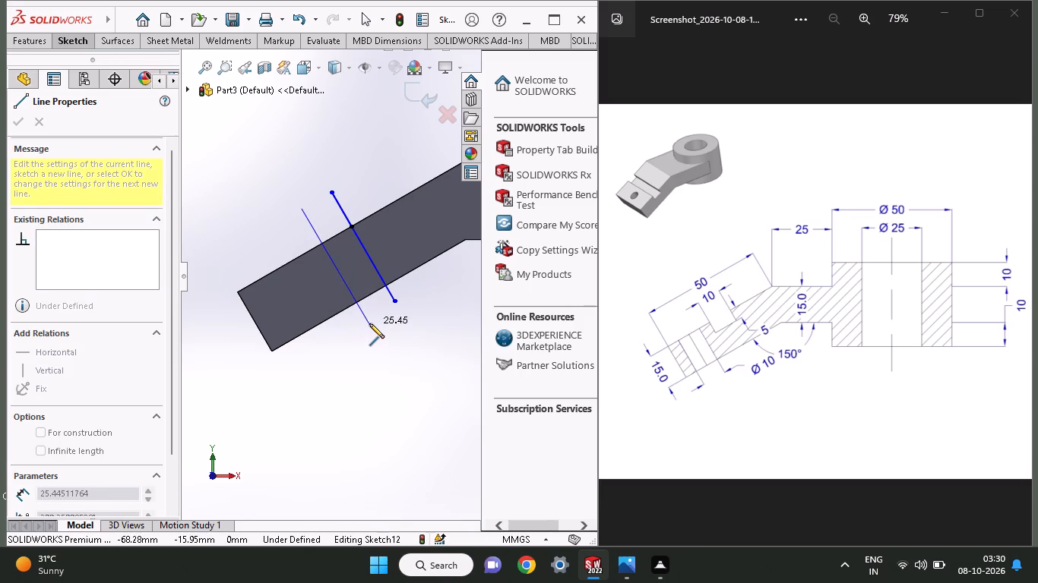
pyautogui.click(369, 323)
pyautogui.rightClick(271, 226)
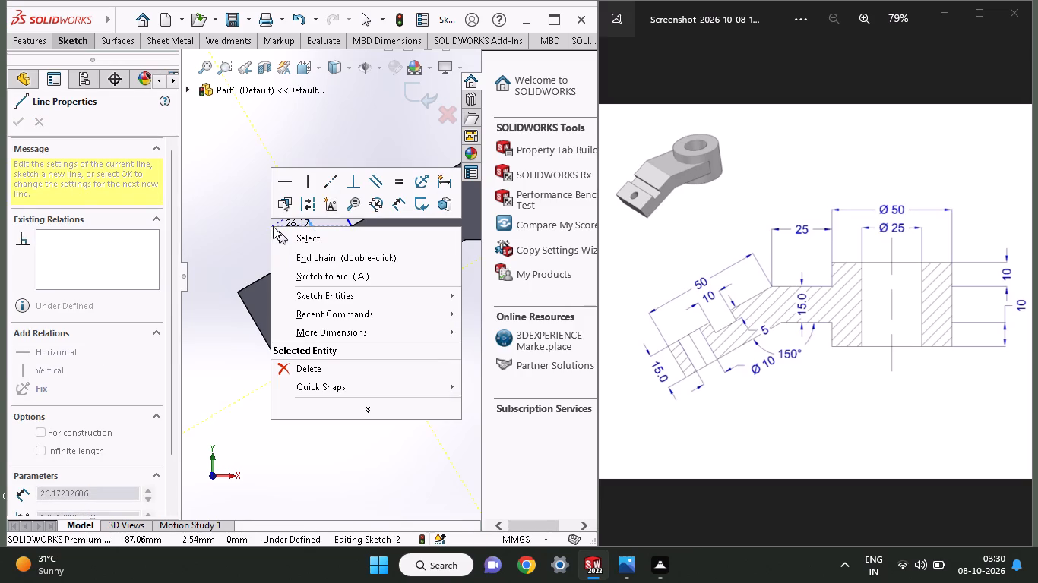
pyautogui.click(285, 248)
pyautogui.click(287, 246)
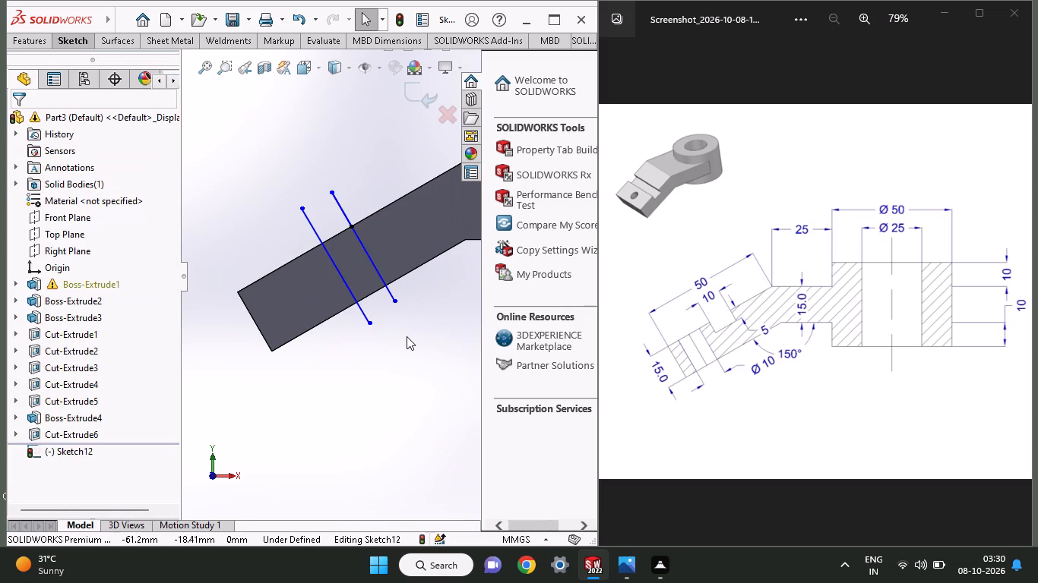
# Dimension the distance between the lower endpoints of the two cross lines as 5 mm.
pyautogui.click(82, 43)
pyautogui.click(79, 74)
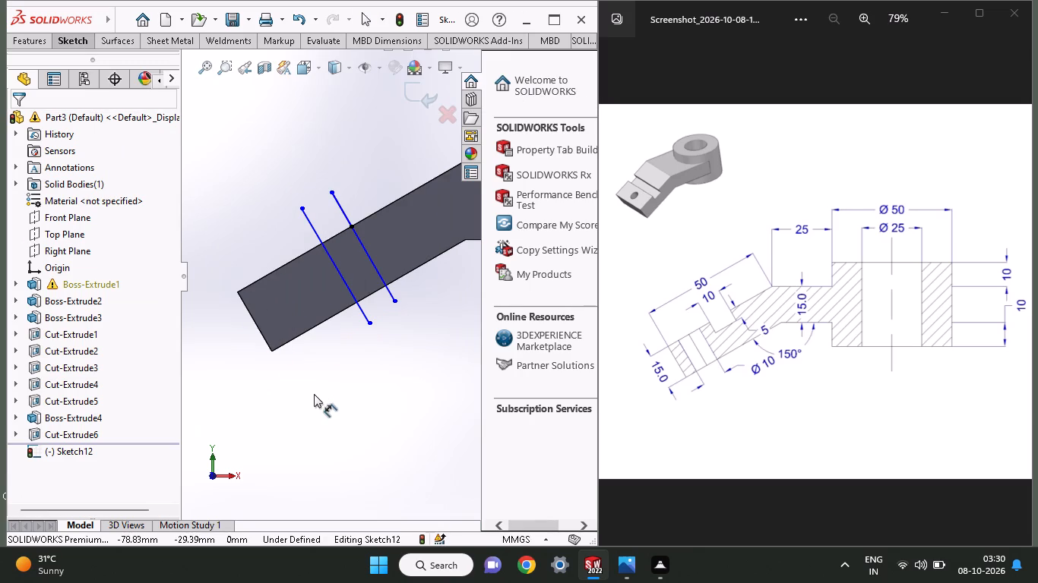
pyautogui.click(372, 327)
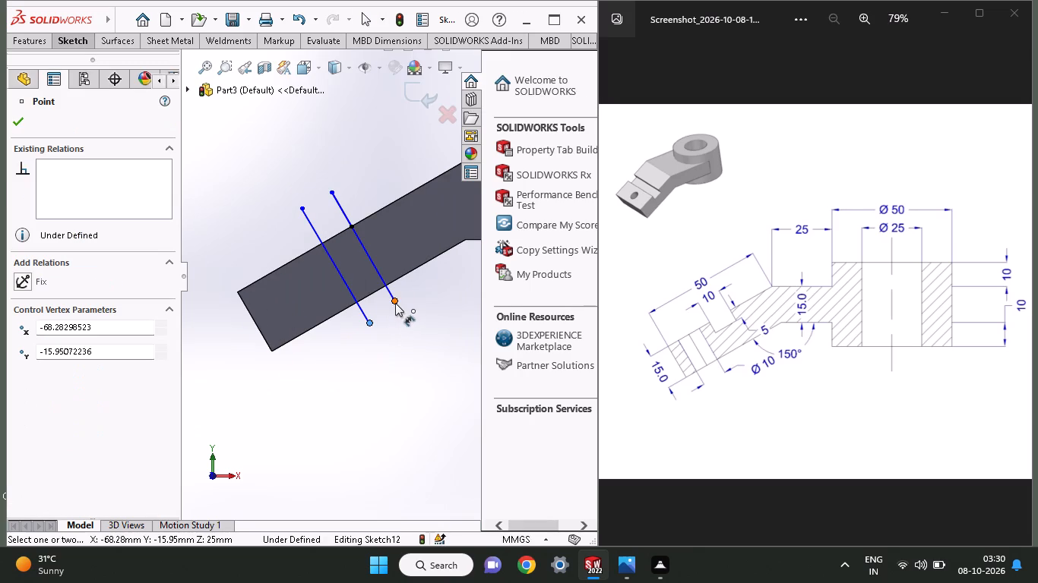
pyautogui.click(395, 303)
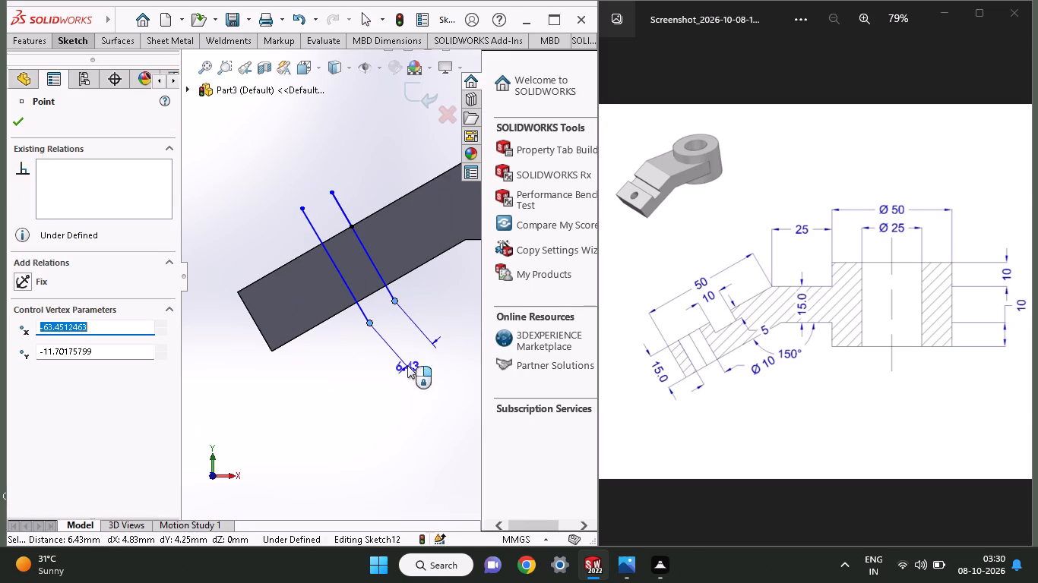
pyautogui.click(407, 383)
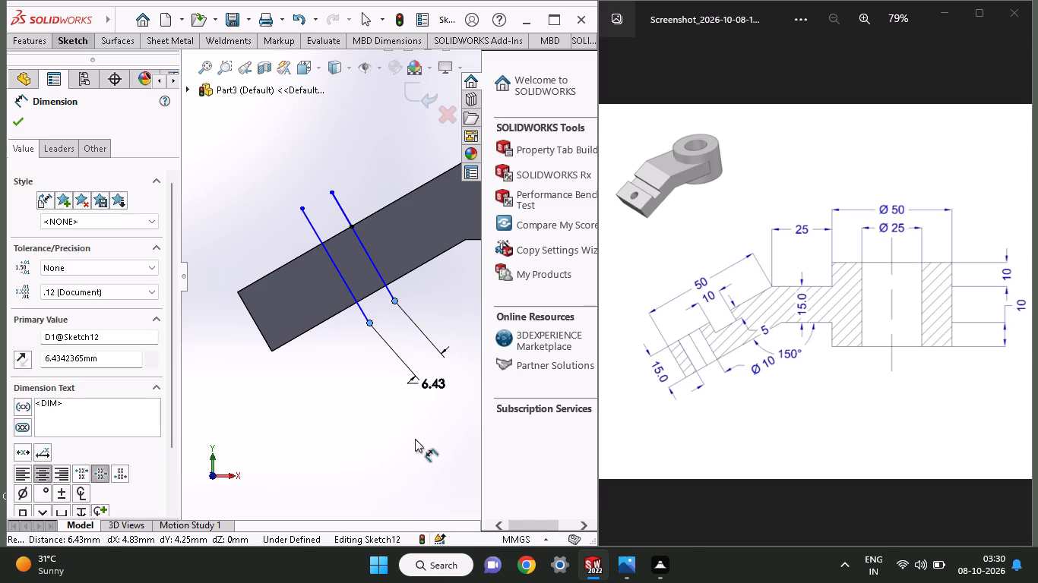
pyautogui.press('5')
pyautogui.press('Return')
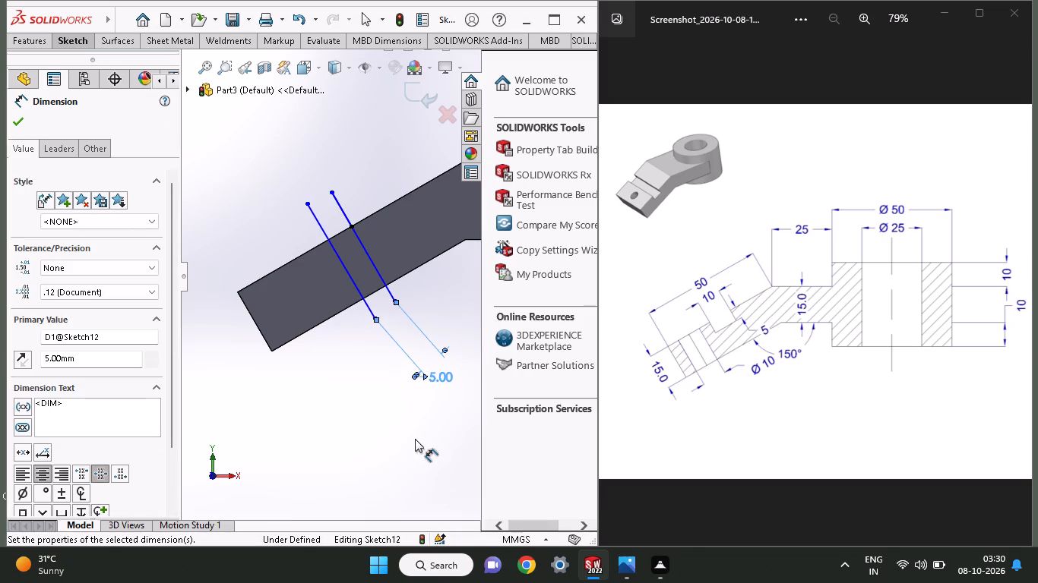
# Sketch a third line about 24 mm long across the sloped arm, roughly parallel to the midpoint line and on its hub side.
pyautogui.click(81, 41)
pyautogui.click(103, 58)
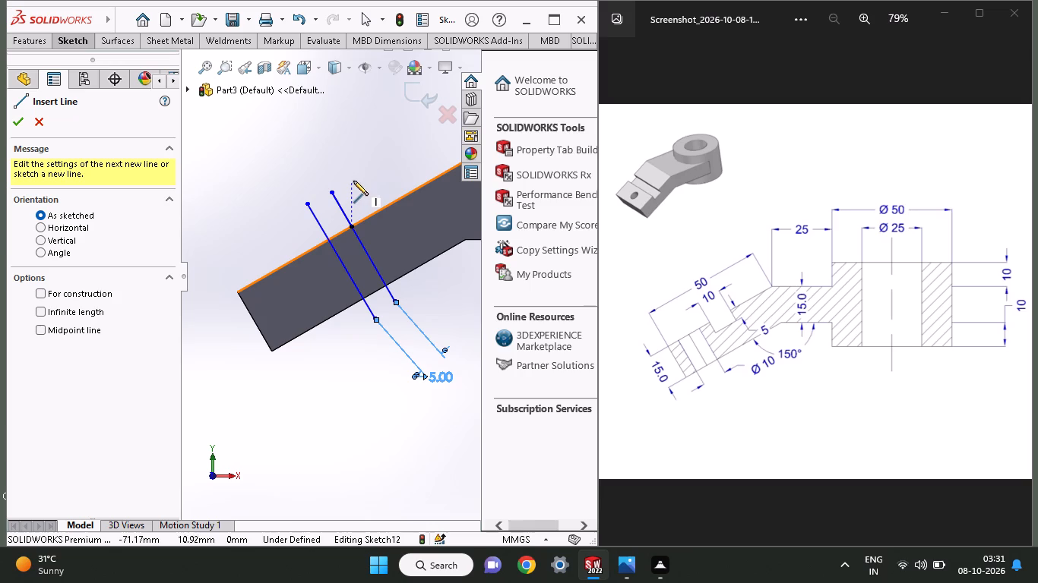
pyautogui.click(352, 179)
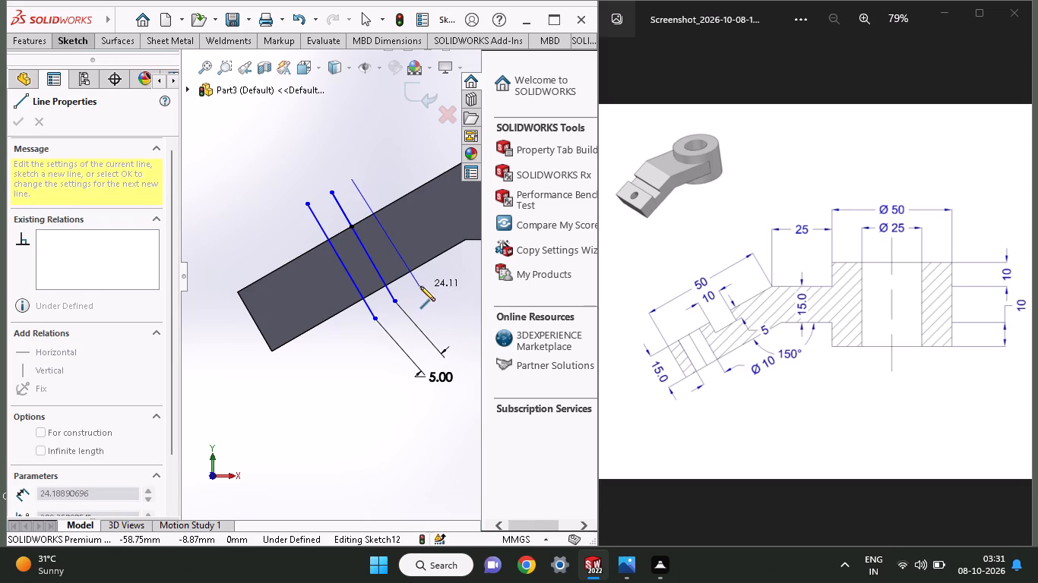
pyautogui.click(419, 291)
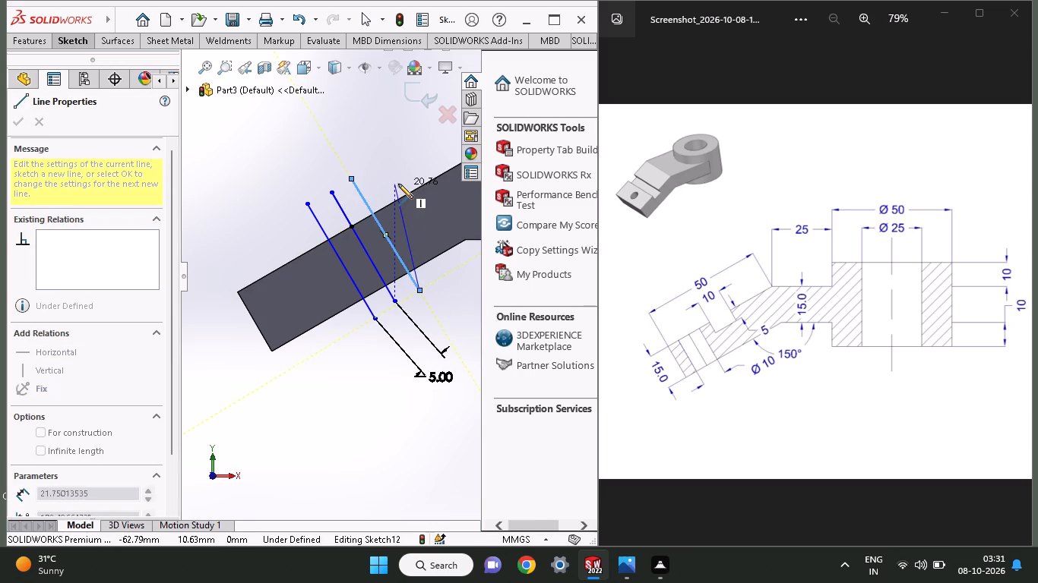
pyautogui.rightClick(394, 164)
pyautogui.click(413, 165)
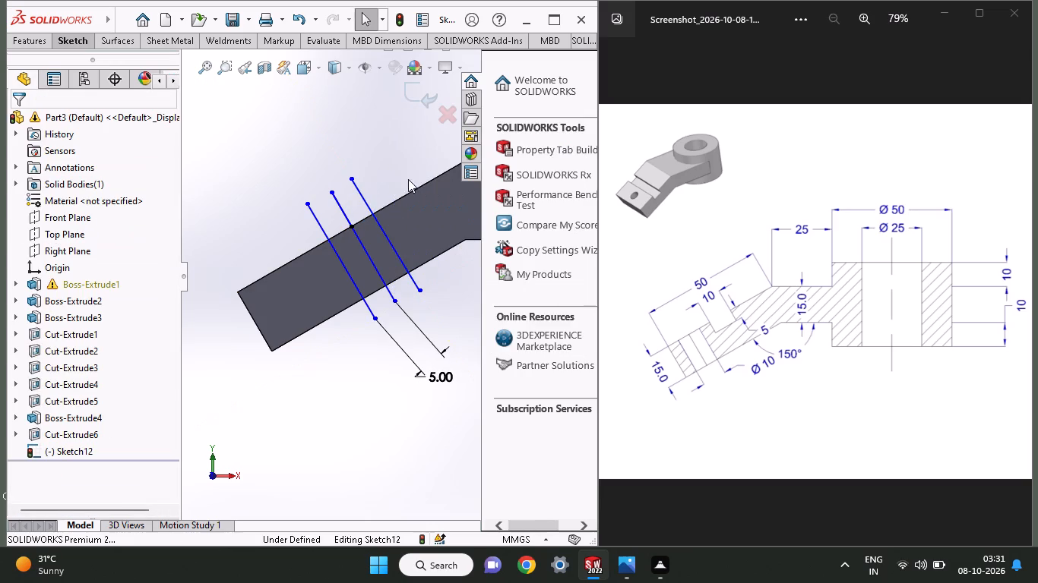
# Replace the 5 mm dimension between the lower endpoints of the midpoint line and the free-end line with a new 5 mm dimension.
pyautogui.click(428, 376)
pyautogui.rightClick(428, 376)
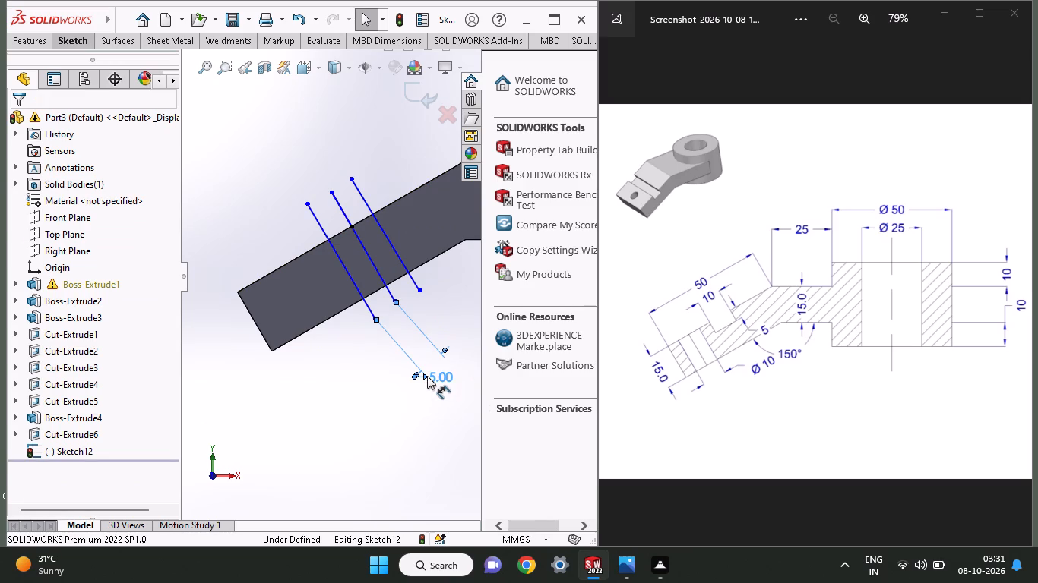
pyautogui.click(442, 369)
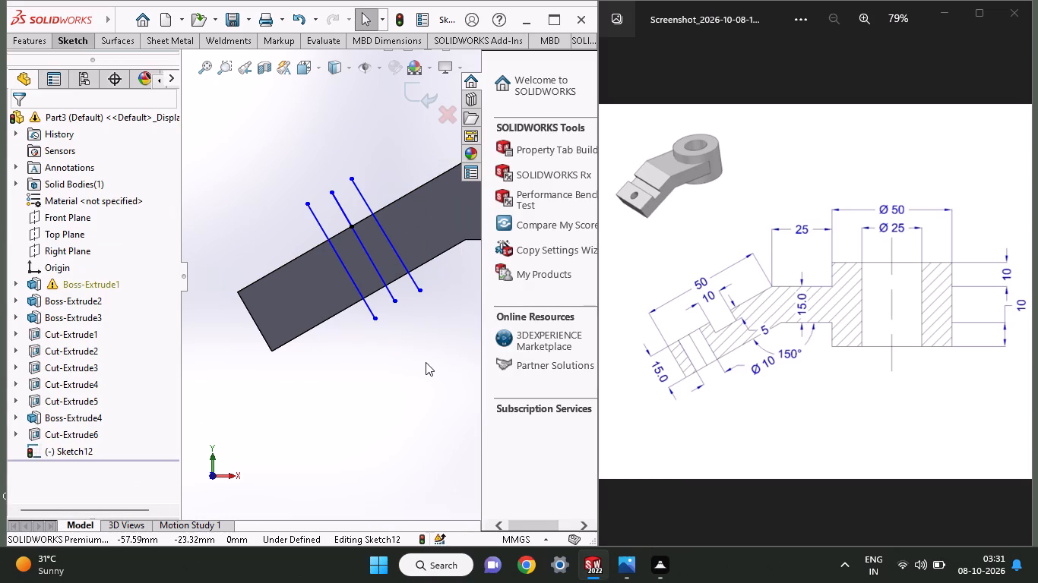
pyautogui.click(62, 38)
pyautogui.click(70, 62)
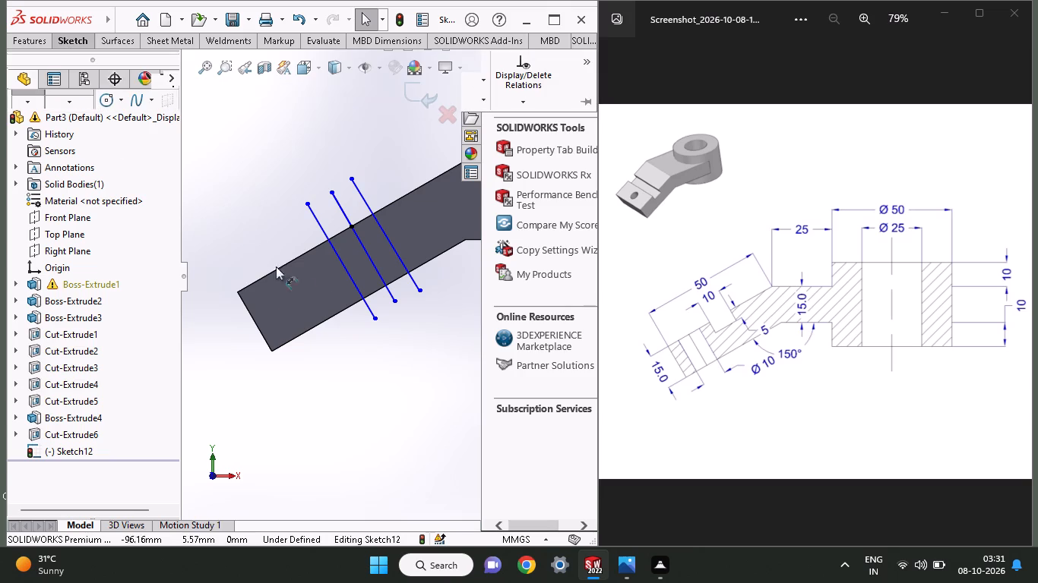
pyautogui.click(395, 304)
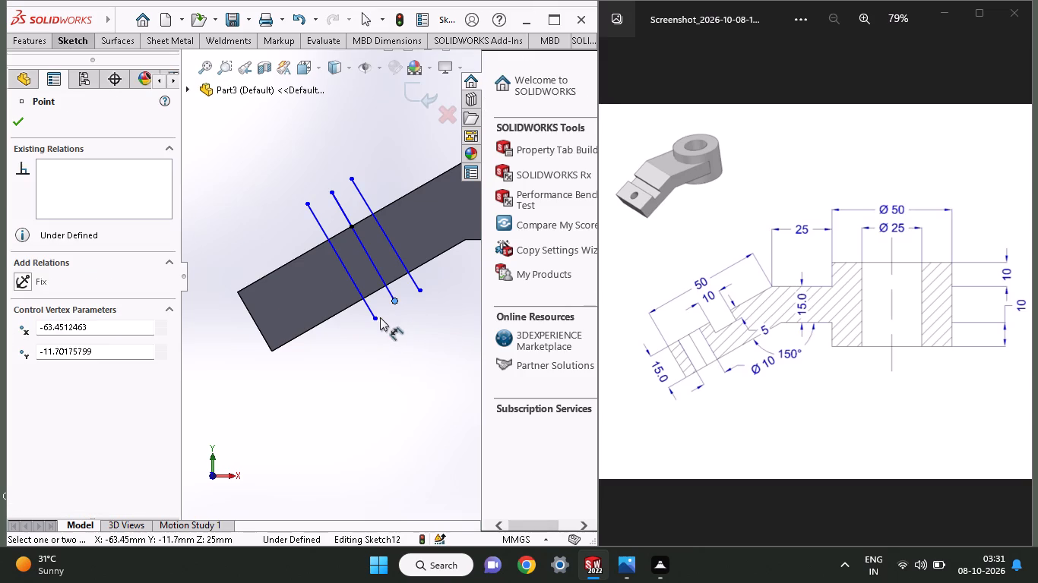
pyautogui.click(378, 317)
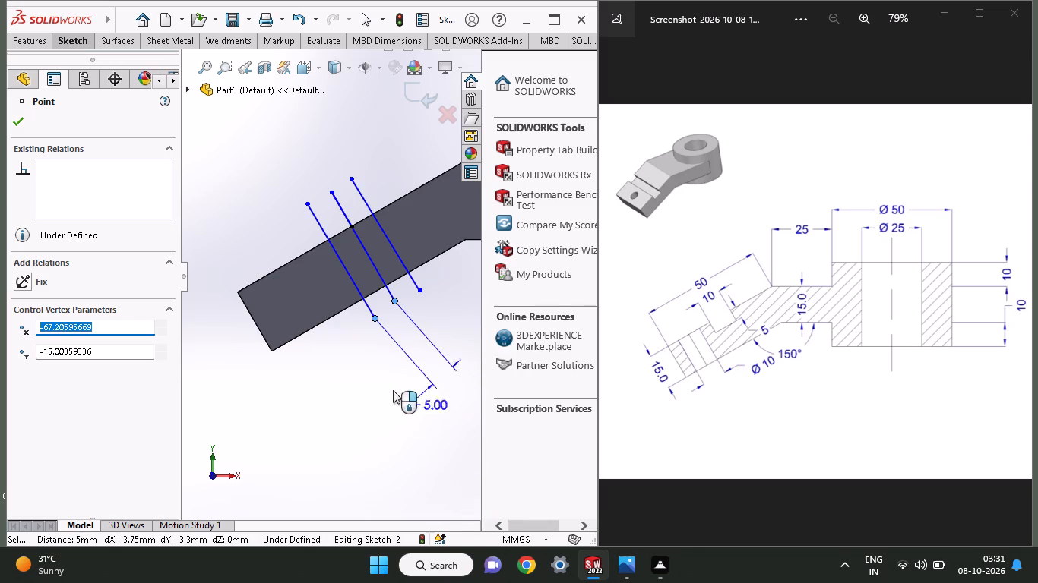
pyautogui.click(397, 380)
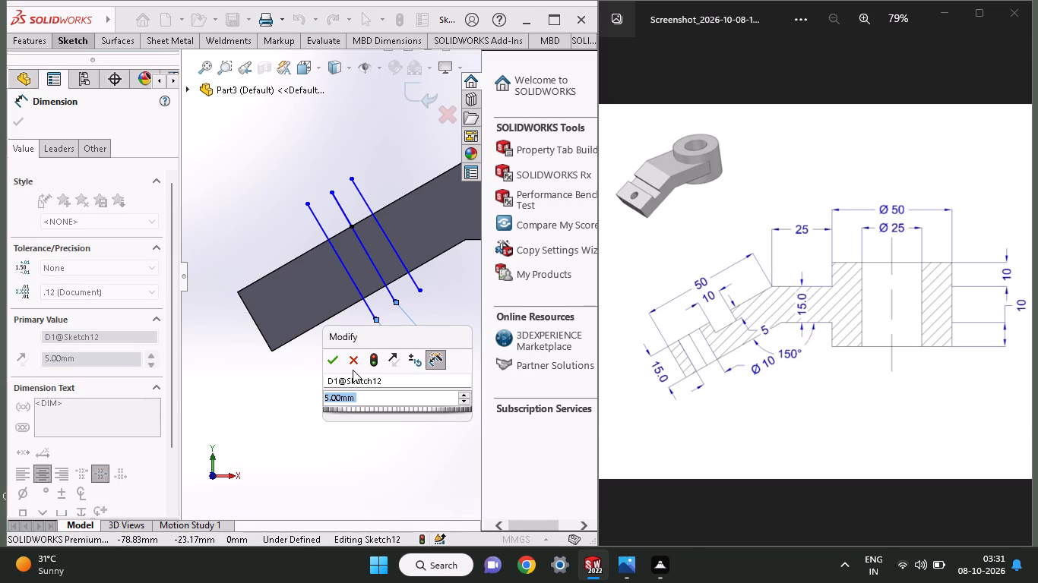
pyautogui.click(353, 370)
pyautogui.click(353, 364)
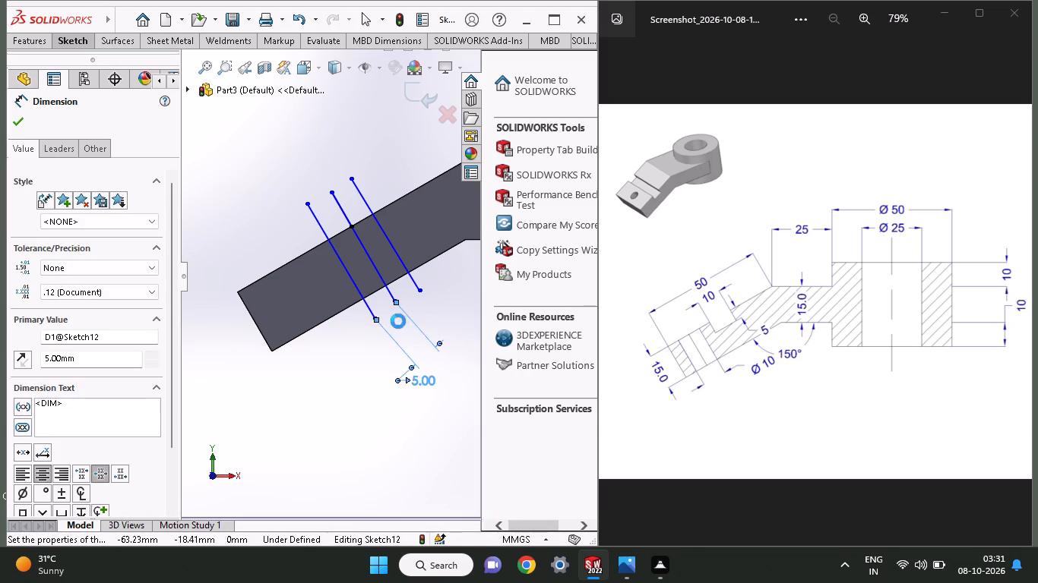
# Dimension the distance between the upper endpoints of the midpoint line and the hub-side line as 5 mm.
pyautogui.click(330, 194)
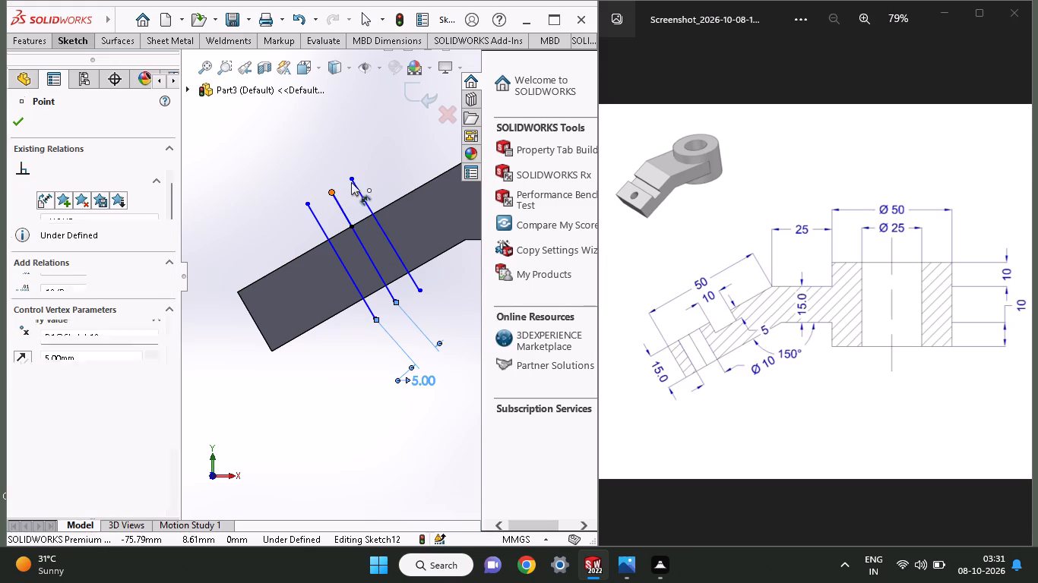
pyautogui.click(353, 179)
pyautogui.click(317, 150)
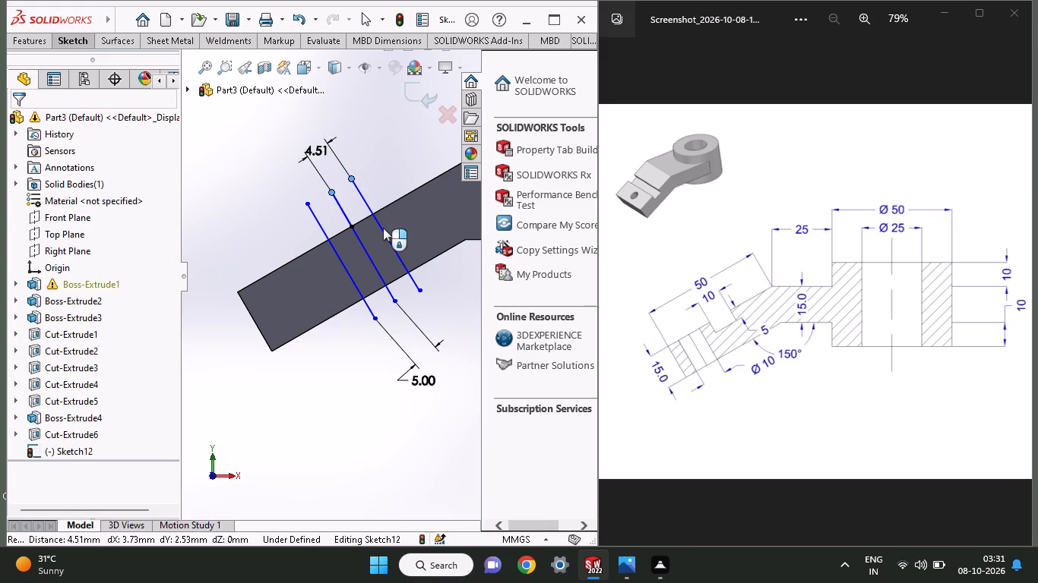
pyautogui.press('5')
pyautogui.press('Return')
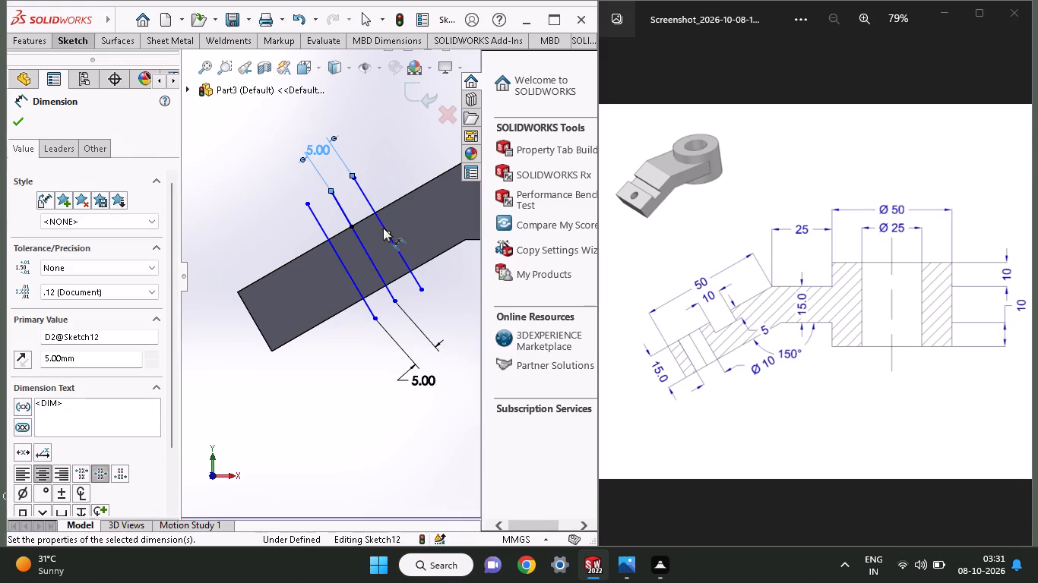
pyautogui.click(24, 124)
# Sketch a line about 21.5 mm long along the sloped arm's upper edge, crossing all three cross lines.
pyautogui.click(66, 42)
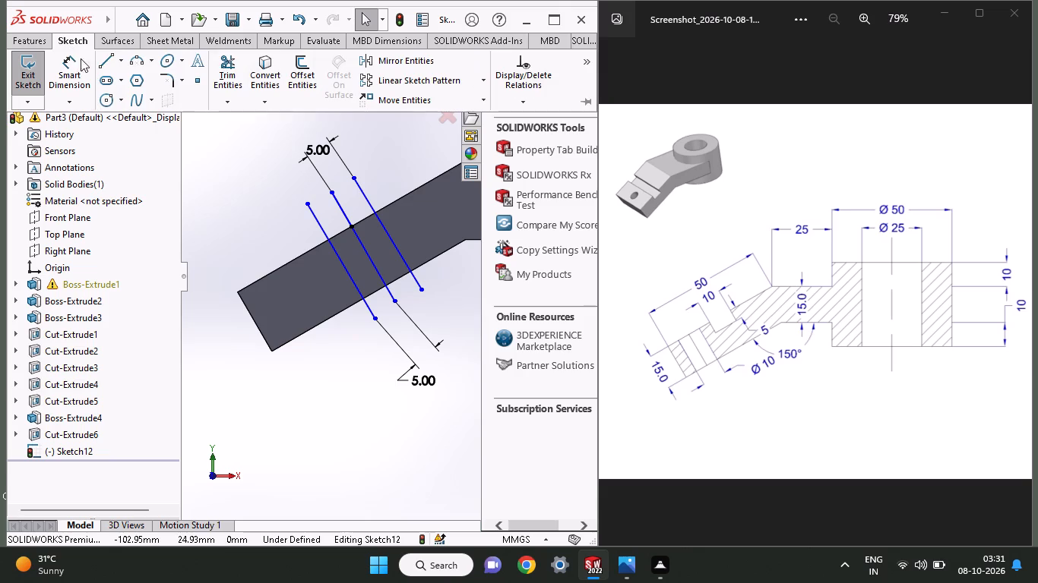
pyautogui.click(103, 65)
pyautogui.click(306, 251)
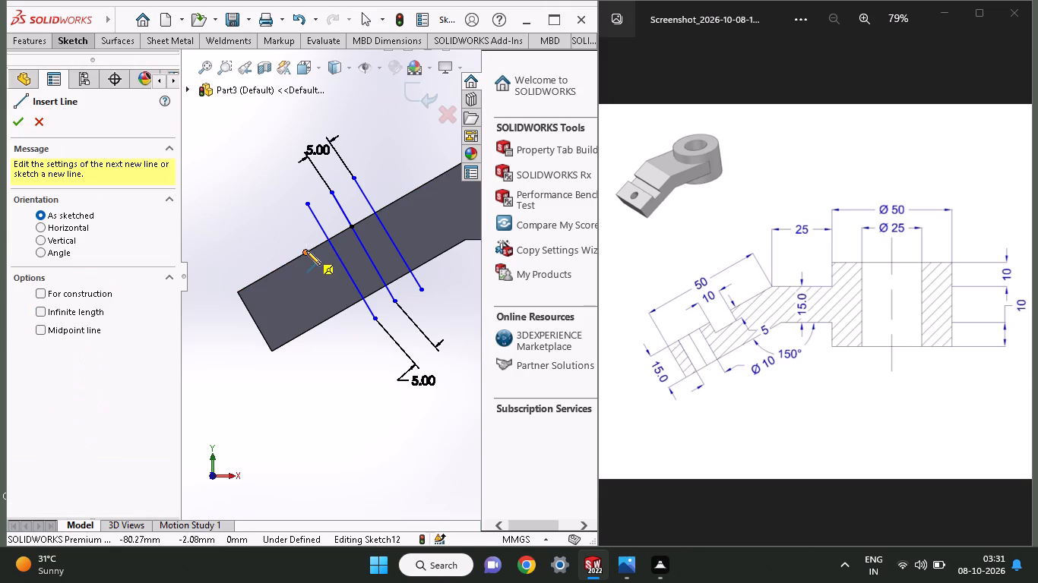
pyautogui.click(405, 197)
pyautogui.rightClick(392, 160)
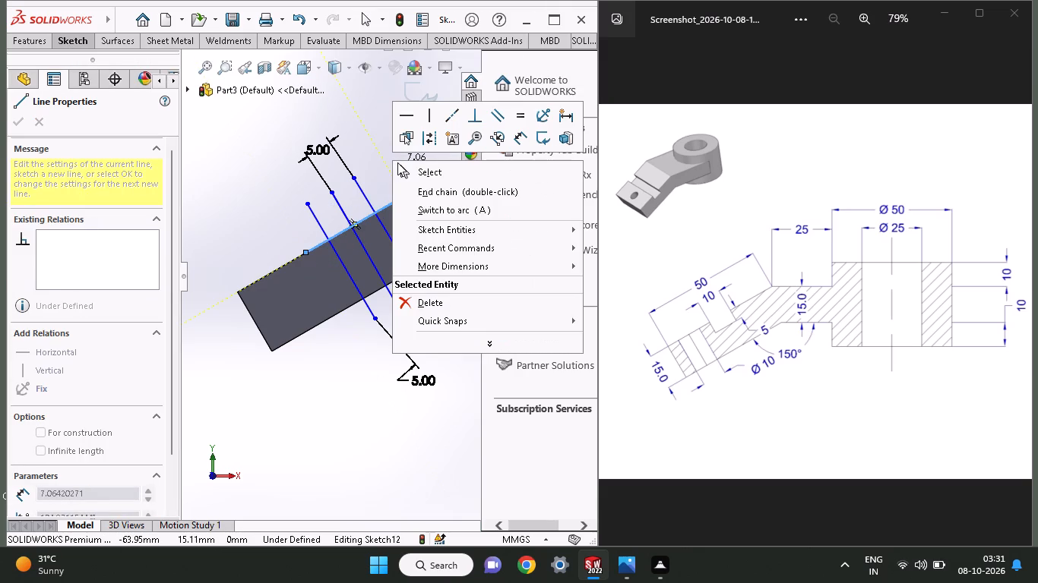
pyautogui.click(399, 172)
# Offset the line on the arm's upper edge 5 mm into the arm.
pyautogui.click(78, 37)
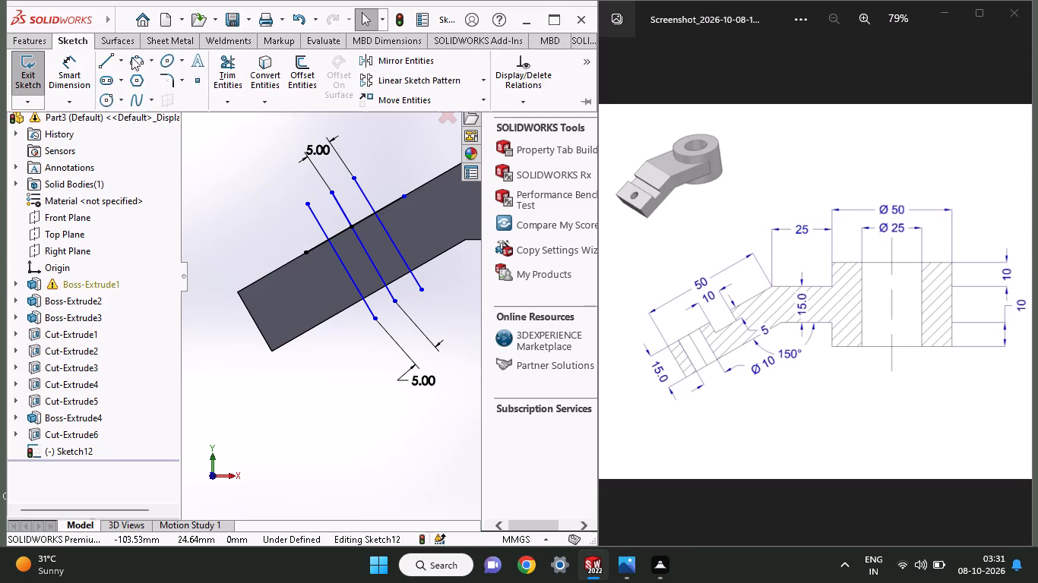
pyautogui.click(309, 78)
pyautogui.click(398, 200)
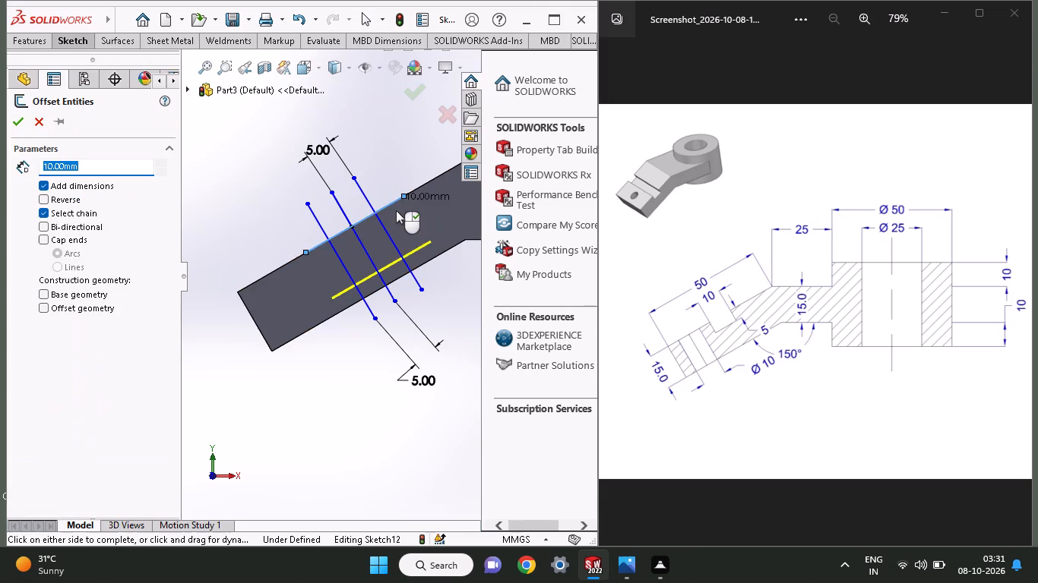
pyautogui.moveTo(85, 171); pyautogui.dragTo(31, 195)
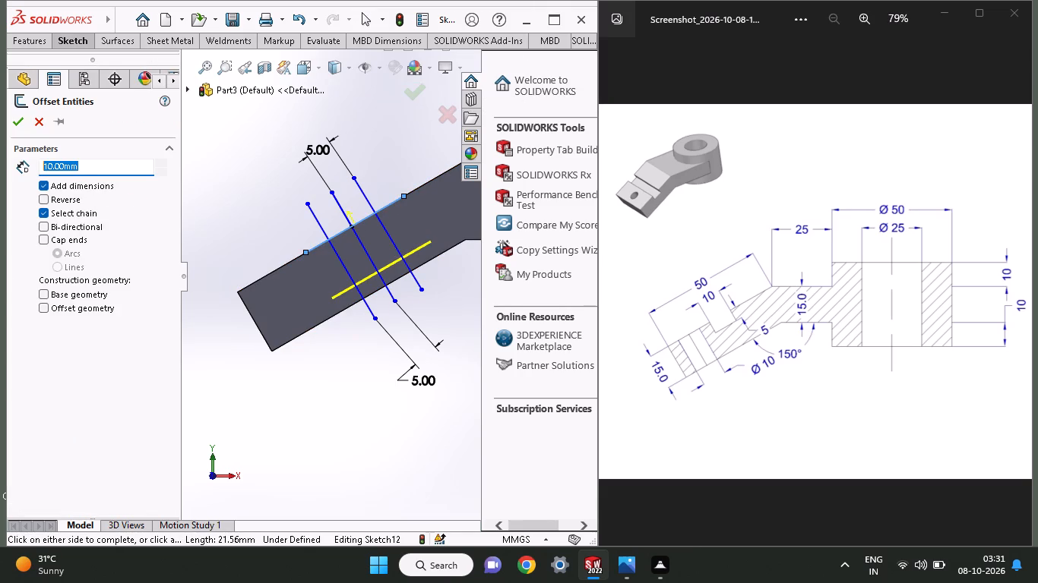
pyautogui.moveTo(31, 195); pyautogui.dragTo(30, 196)
pyautogui.press('5')
pyautogui.press('Return')
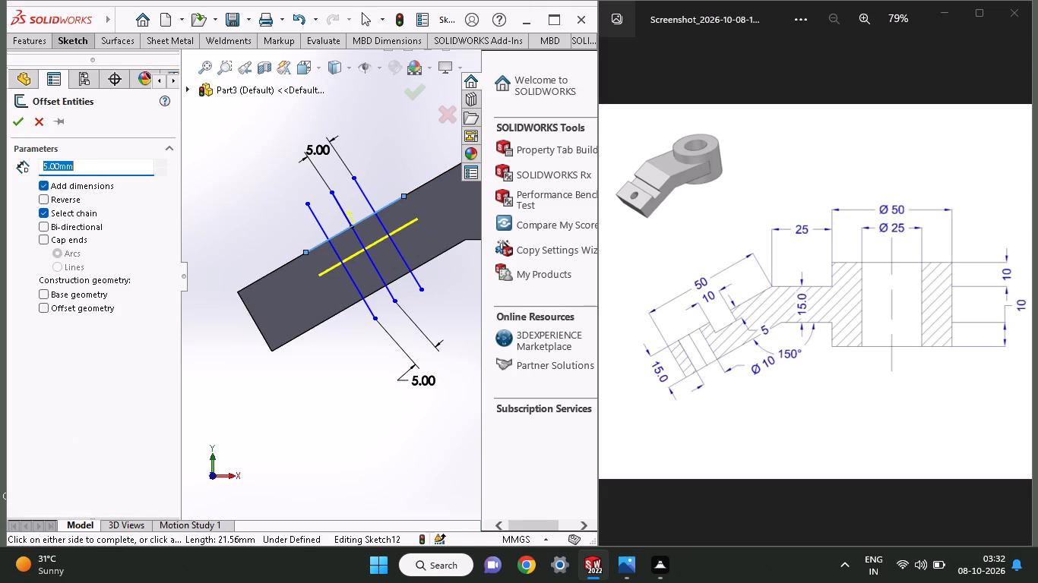
pyautogui.click(24, 124)
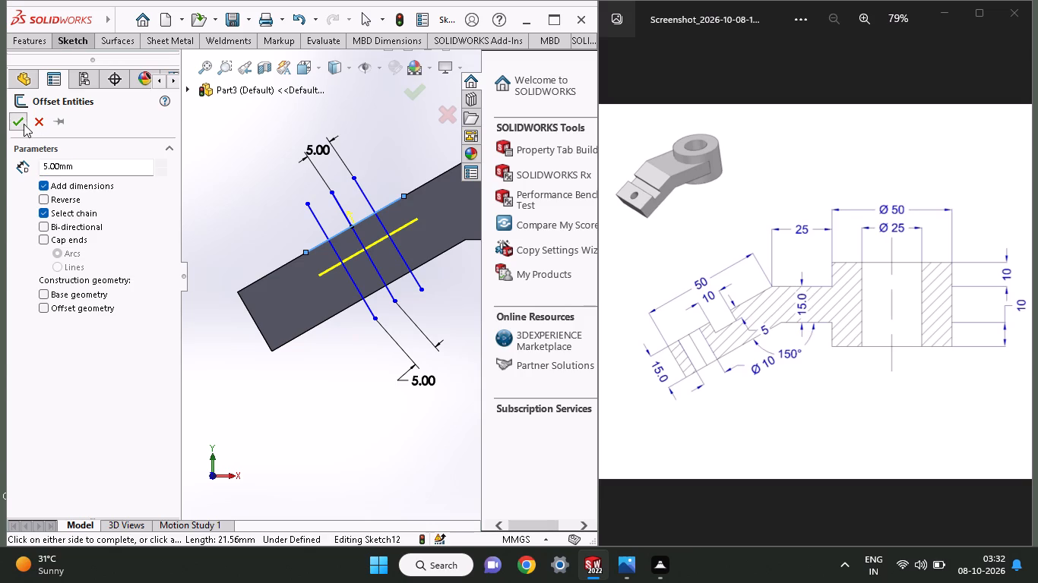
# Trim the midpoint line and all overhanging segments, leaving only a closed rectangular notch profile at the arm's upper edge.
pyautogui.click(58, 36)
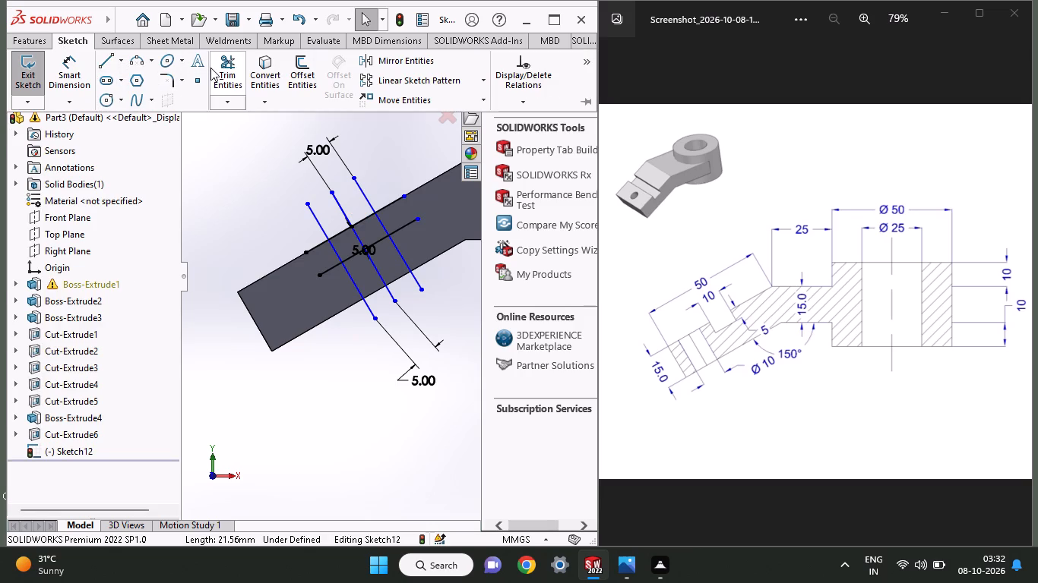
pyautogui.click(210, 68)
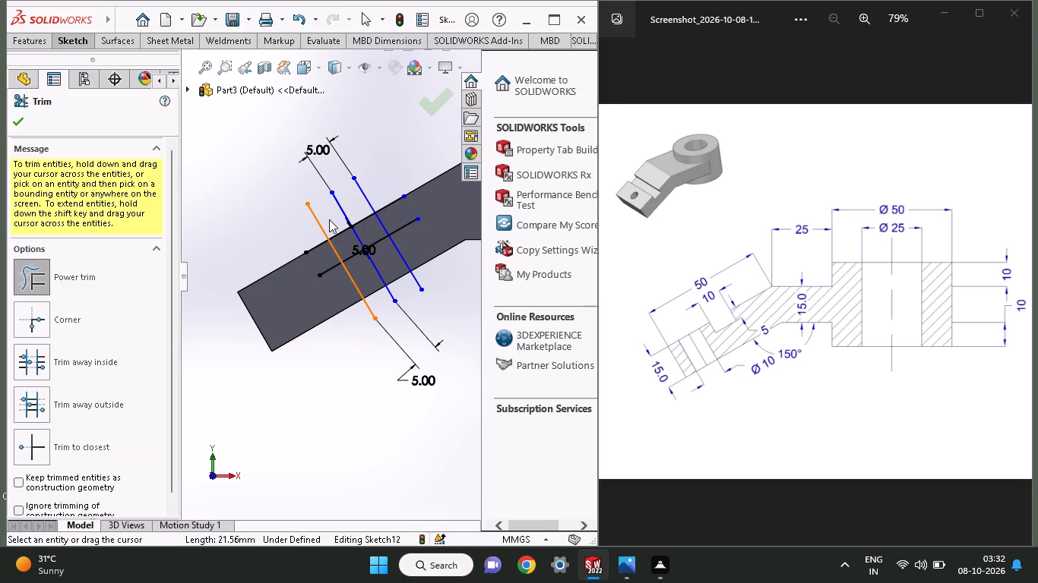
pyautogui.moveTo(338, 223); pyautogui.dragTo(350, 233)
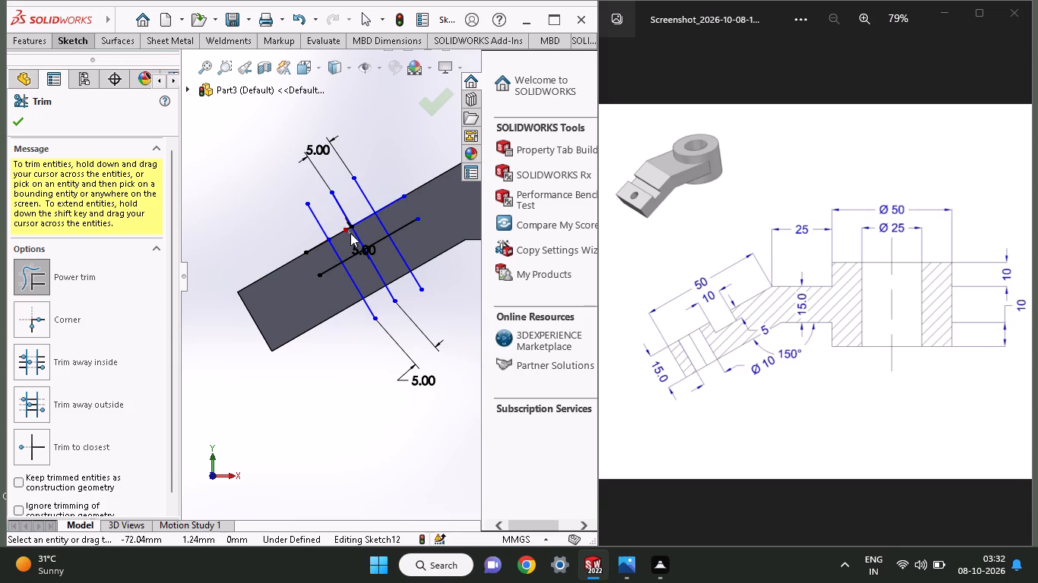
pyautogui.moveTo(350, 233); pyautogui.dragTo(350, 237)
pyautogui.moveTo(350, 208); pyautogui.dragTo(364, 228)
pyautogui.moveTo(347, 199); pyautogui.dragTo(331, 217)
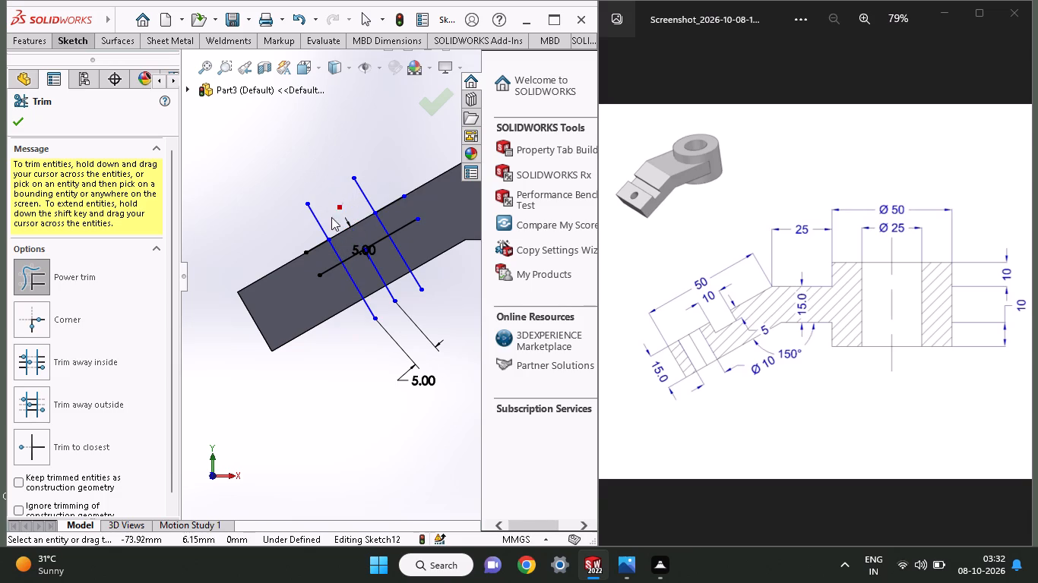
pyautogui.moveTo(331, 217); pyautogui.dragTo(321, 225)
pyautogui.moveTo(374, 185); pyautogui.dragTo(308, 229)
pyautogui.moveTo(308, 230); pyautogui.dragTo(330, 280)
pyautogui.moveTo(332, 279); pyautogui.dragTo(360, 271)
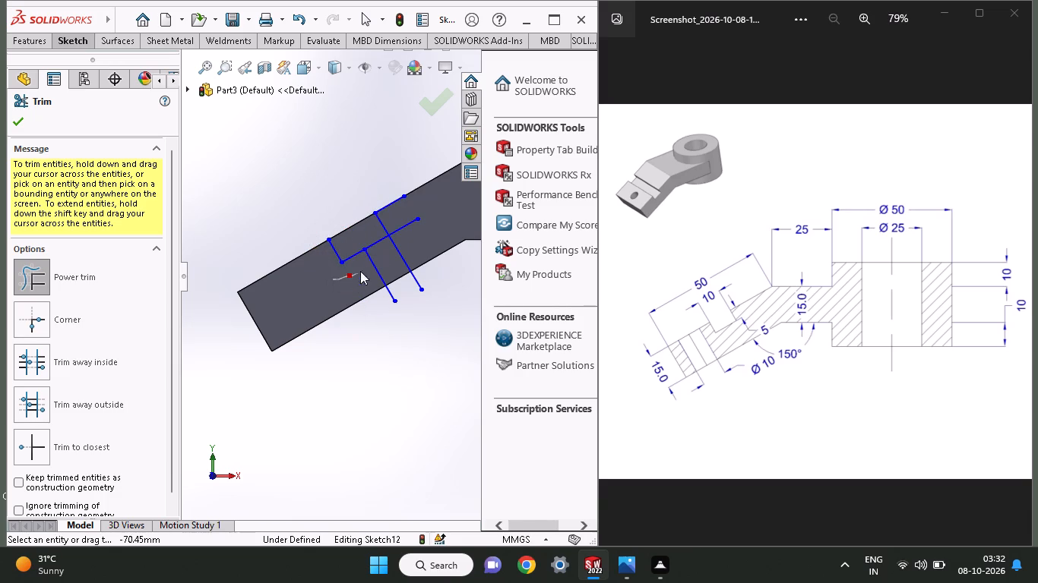
pyautogui.moveTo(360, 271); pyautogui.dragTo(429, 247)
pyautogui.moveTo(395, 178); pyautogui.dragTo(414, 232)
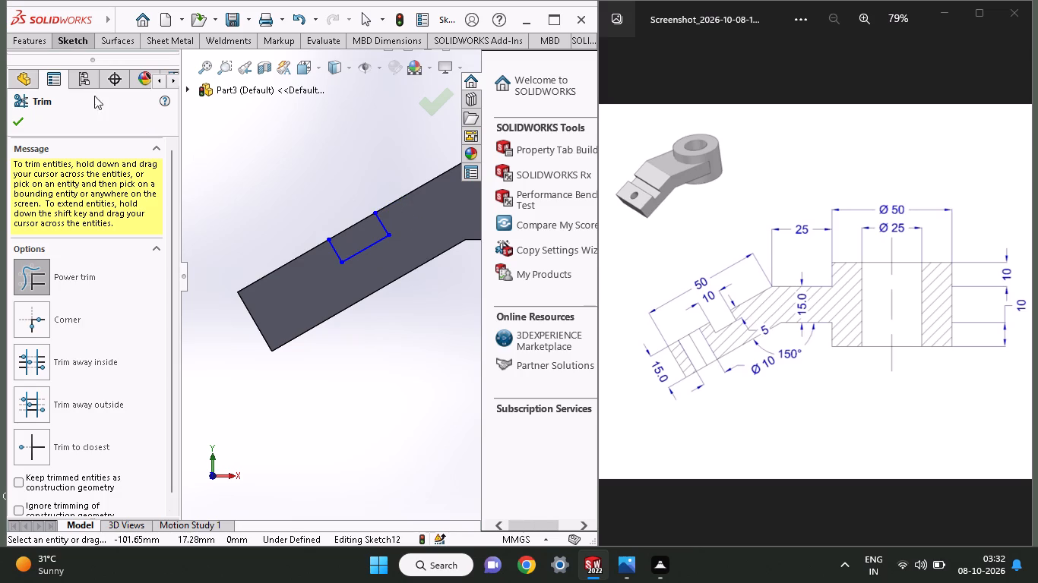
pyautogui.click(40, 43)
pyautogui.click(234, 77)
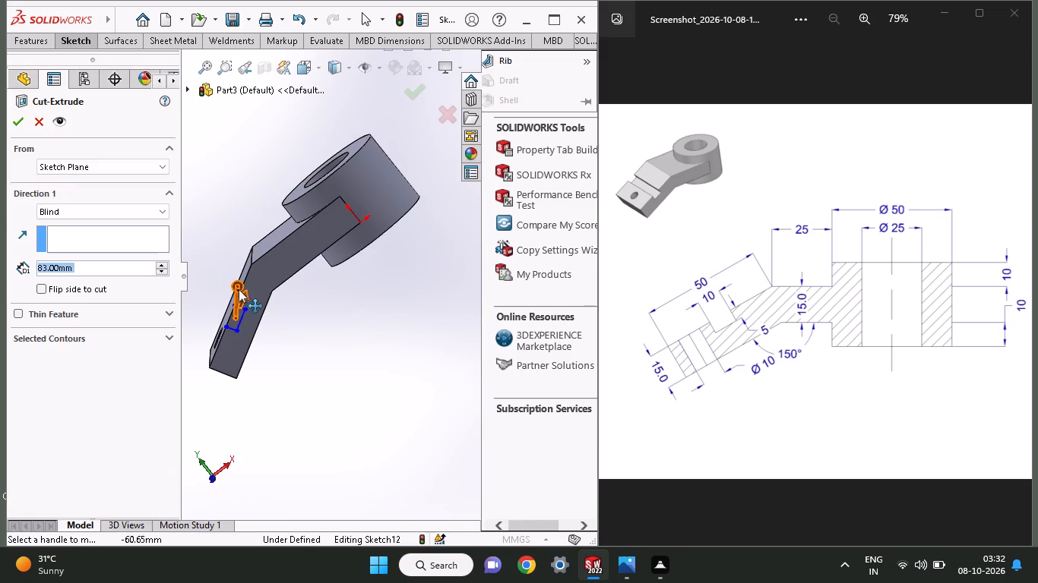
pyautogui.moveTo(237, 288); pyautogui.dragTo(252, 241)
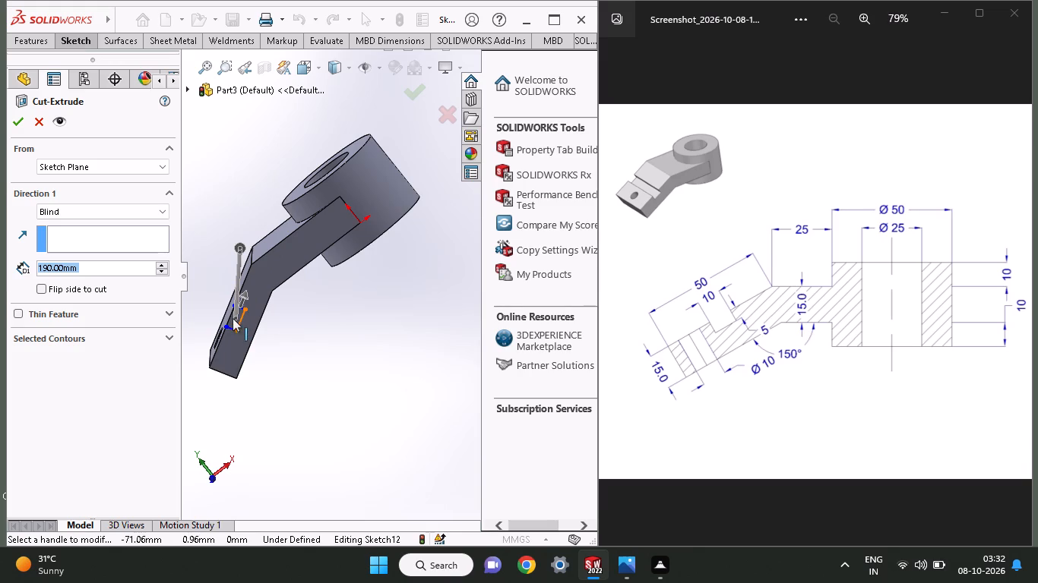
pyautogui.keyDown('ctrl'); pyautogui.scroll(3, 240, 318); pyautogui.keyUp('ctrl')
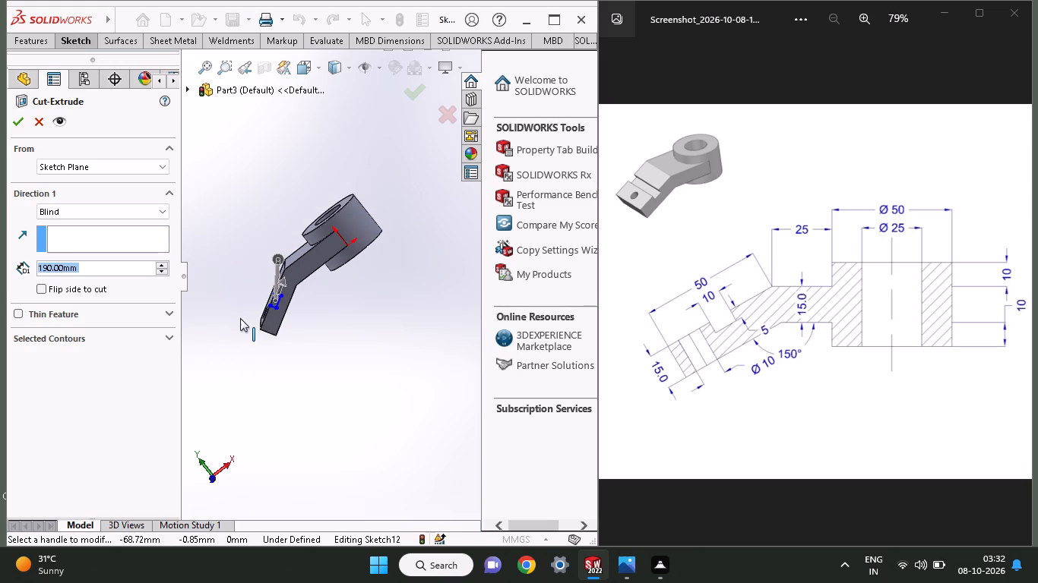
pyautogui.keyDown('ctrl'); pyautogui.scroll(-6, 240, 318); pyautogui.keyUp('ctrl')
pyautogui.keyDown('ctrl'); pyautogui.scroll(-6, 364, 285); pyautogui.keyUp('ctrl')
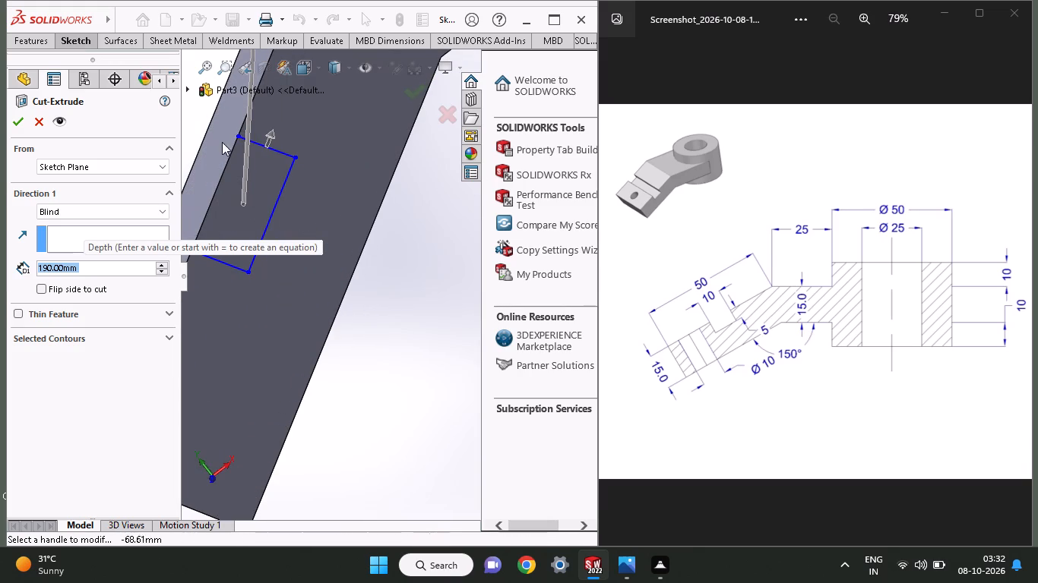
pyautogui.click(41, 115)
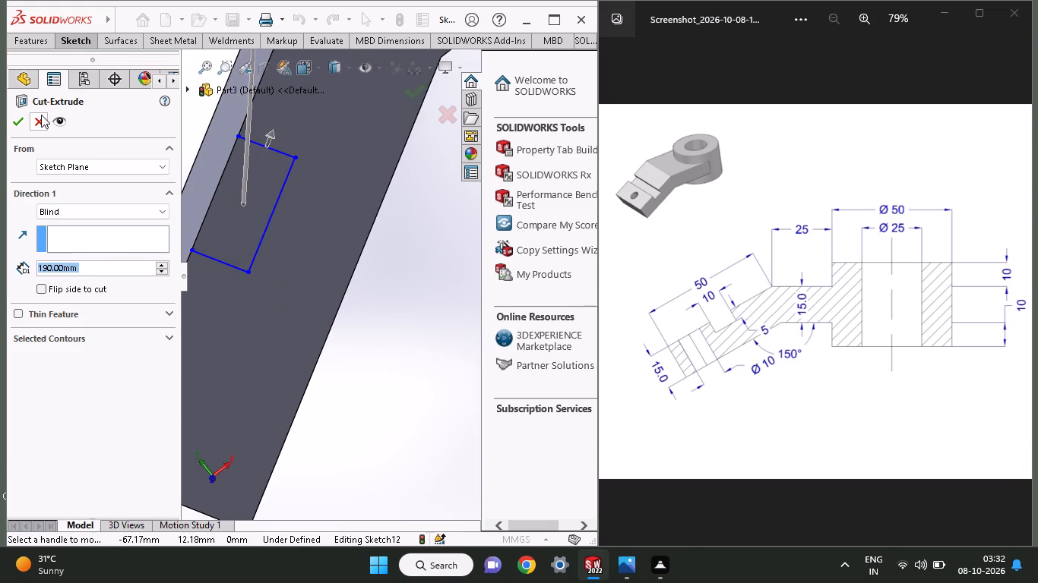
# Sketch a line about 10.2 mm long along the sloped arm's upper edge, joining the notch profile's two open corners.
pyautogui.click(78, 37)
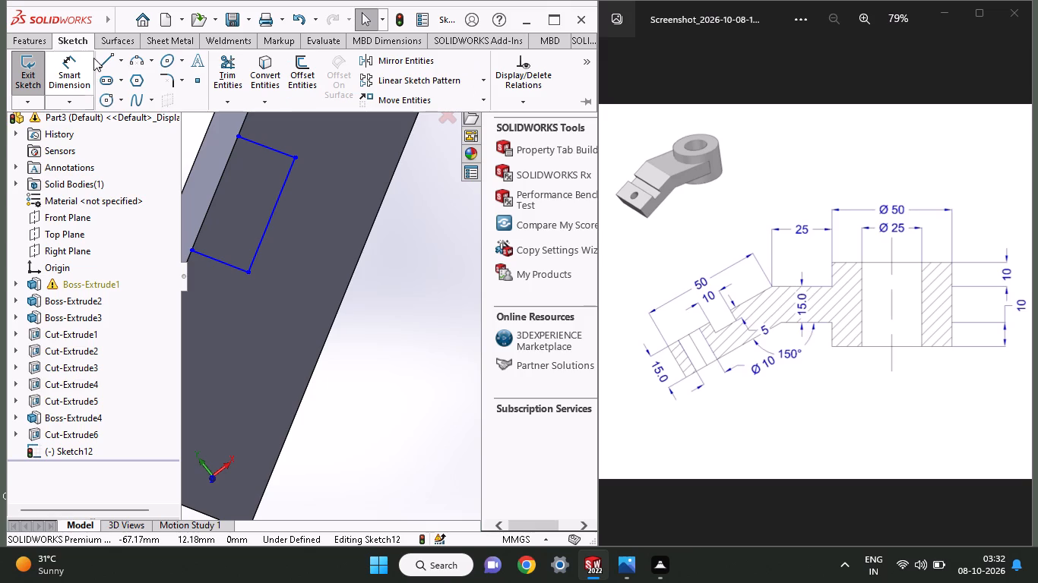
pyautogui.click(99, 62)
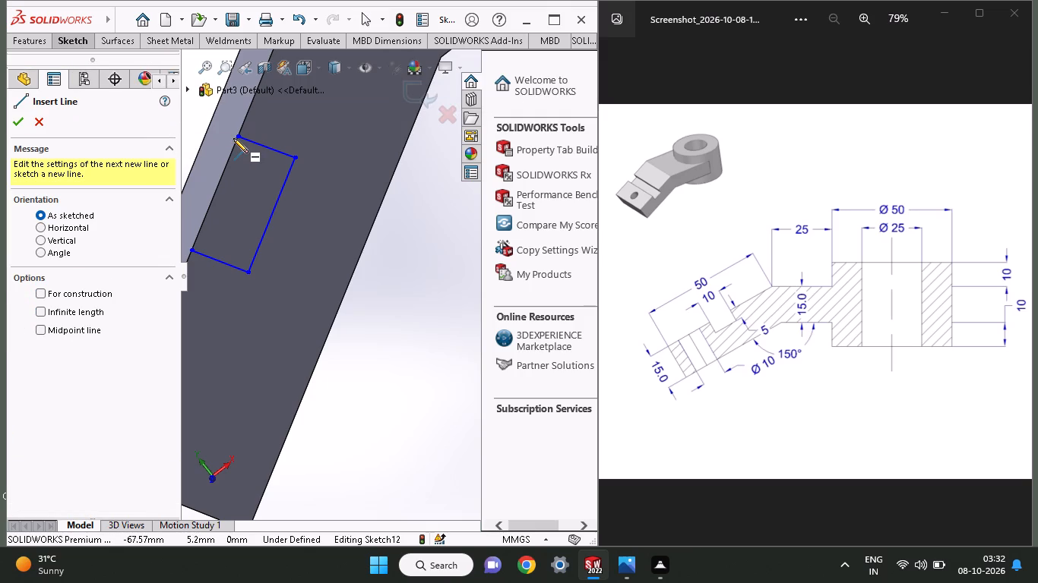
pyautogui.click(237, 139)
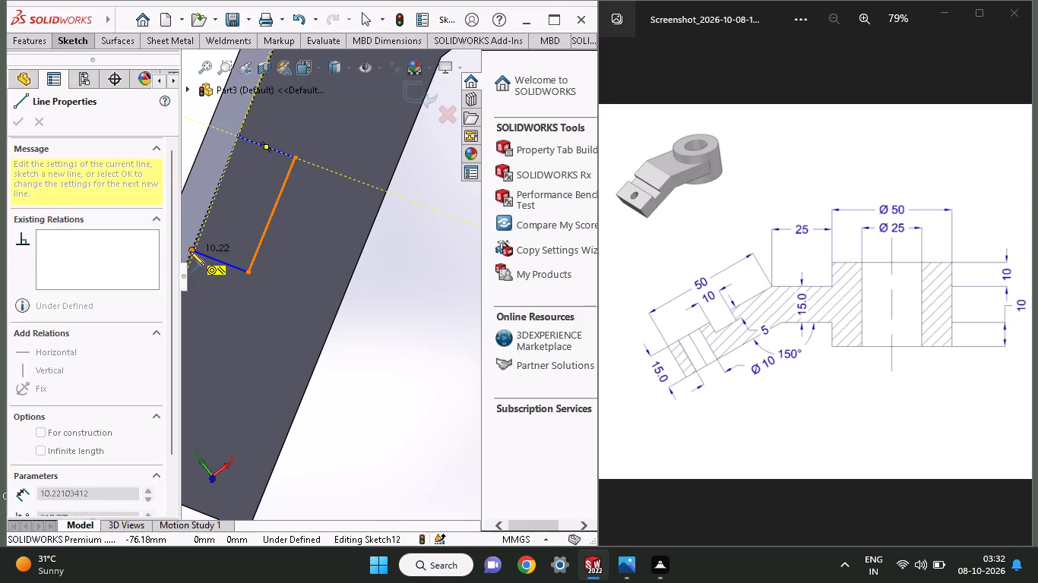
pyautogui.click(190, 251)
pyautogui.rightClick(382, 276)
pyautogui.click(401, 283)
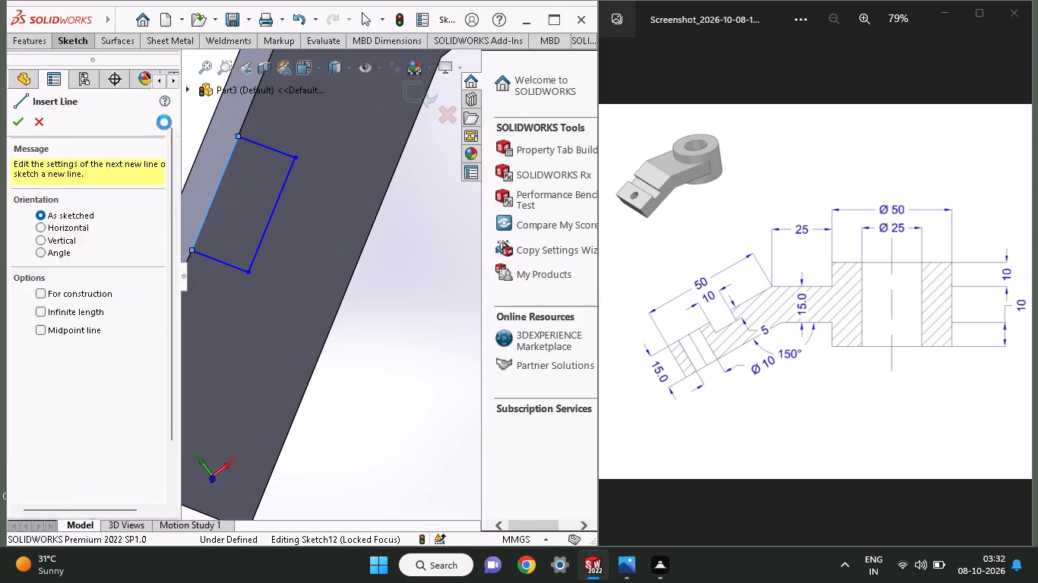
# Extrude-cut the rectangular notch profile through the sloped arm, blind 83 mm in both directions.
pyautogui.click(36, 40)
pyautogui.click(222, 67)
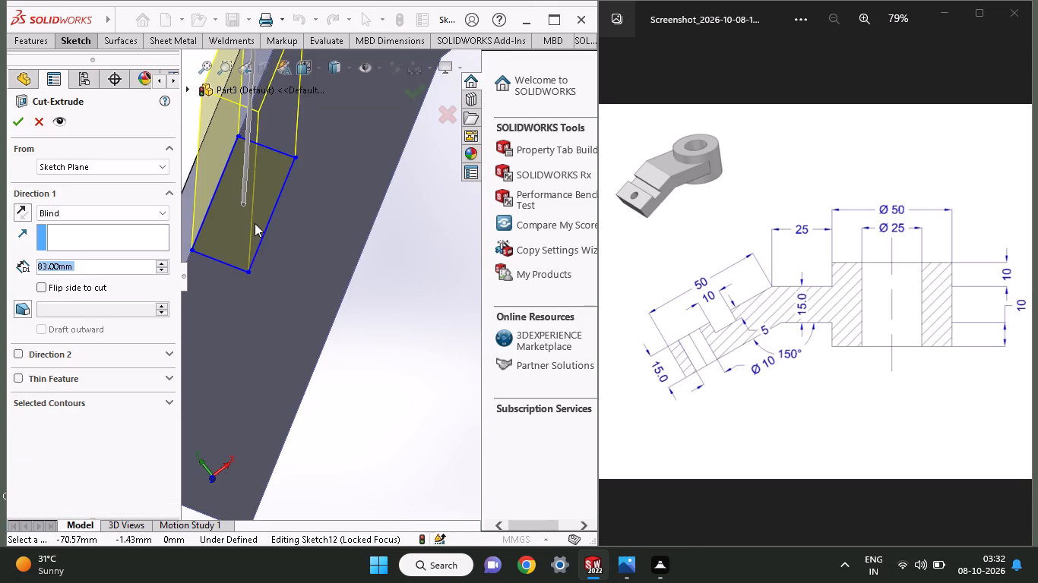
pyautogui.moveTo(255, 223); pyautogui.dragTo(229, 257, button='middle')
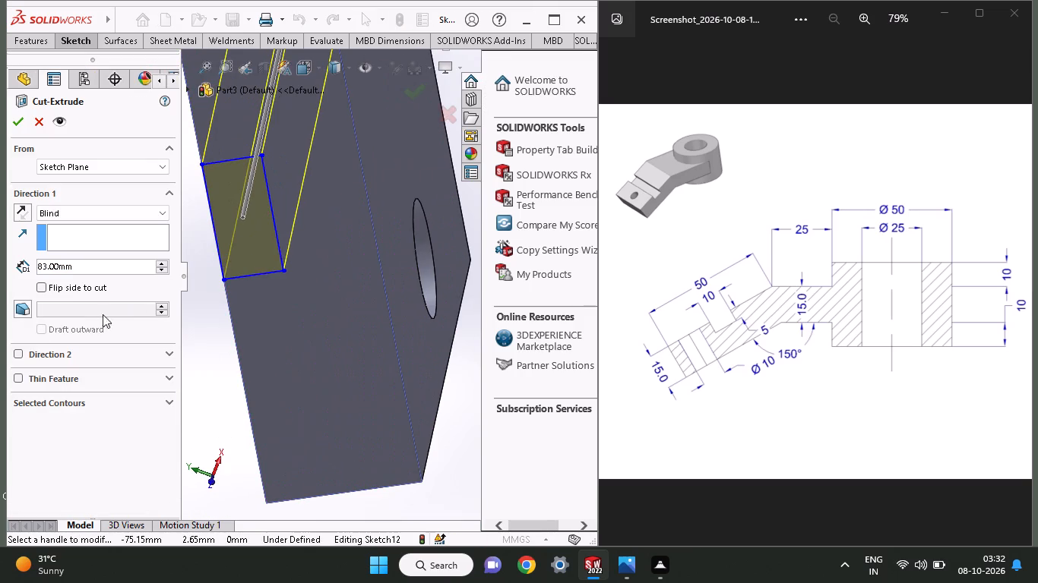
pyautogui.click(17, 354)
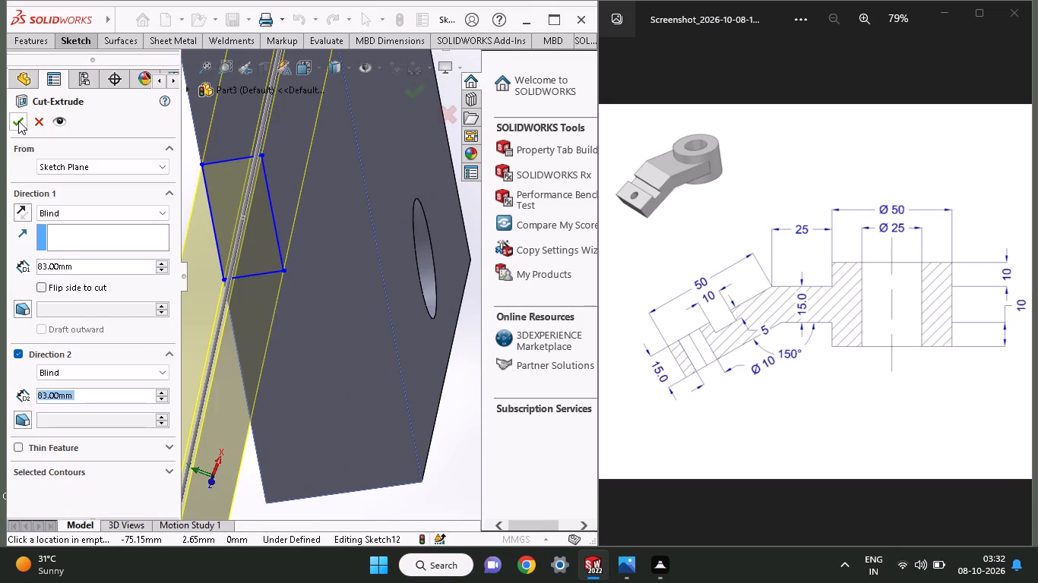
pyautogui.click(18, 121)
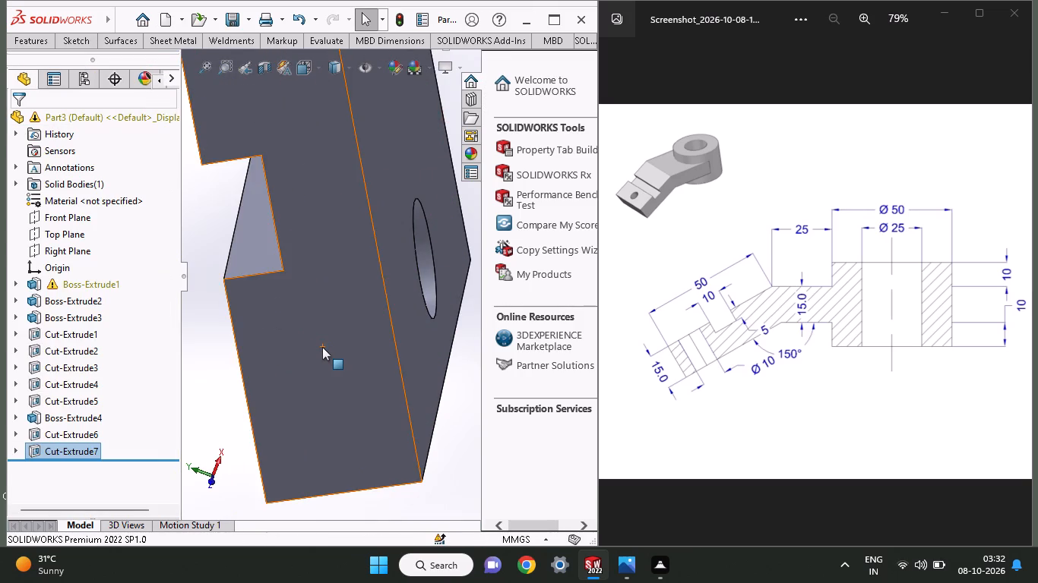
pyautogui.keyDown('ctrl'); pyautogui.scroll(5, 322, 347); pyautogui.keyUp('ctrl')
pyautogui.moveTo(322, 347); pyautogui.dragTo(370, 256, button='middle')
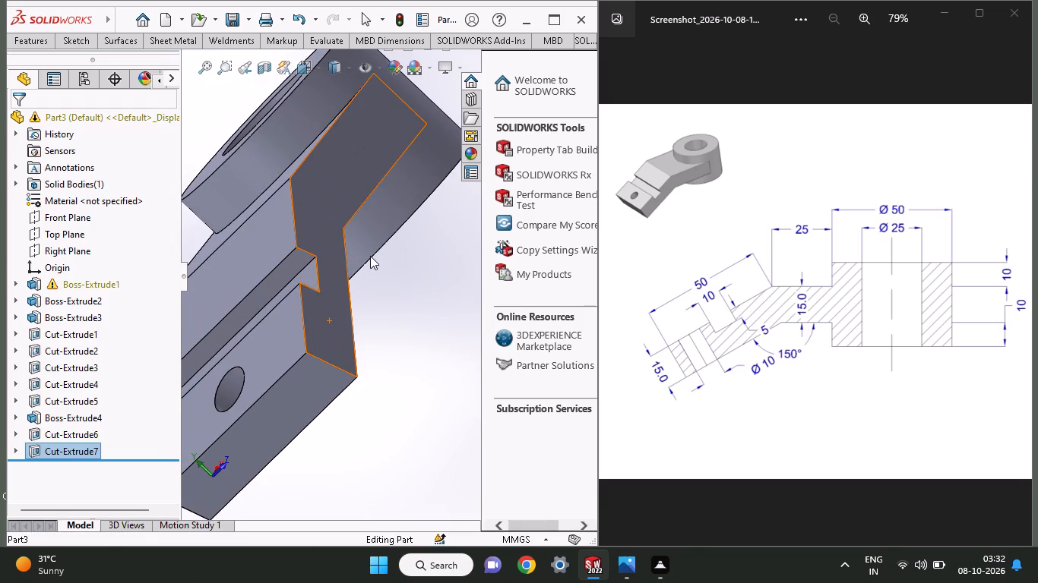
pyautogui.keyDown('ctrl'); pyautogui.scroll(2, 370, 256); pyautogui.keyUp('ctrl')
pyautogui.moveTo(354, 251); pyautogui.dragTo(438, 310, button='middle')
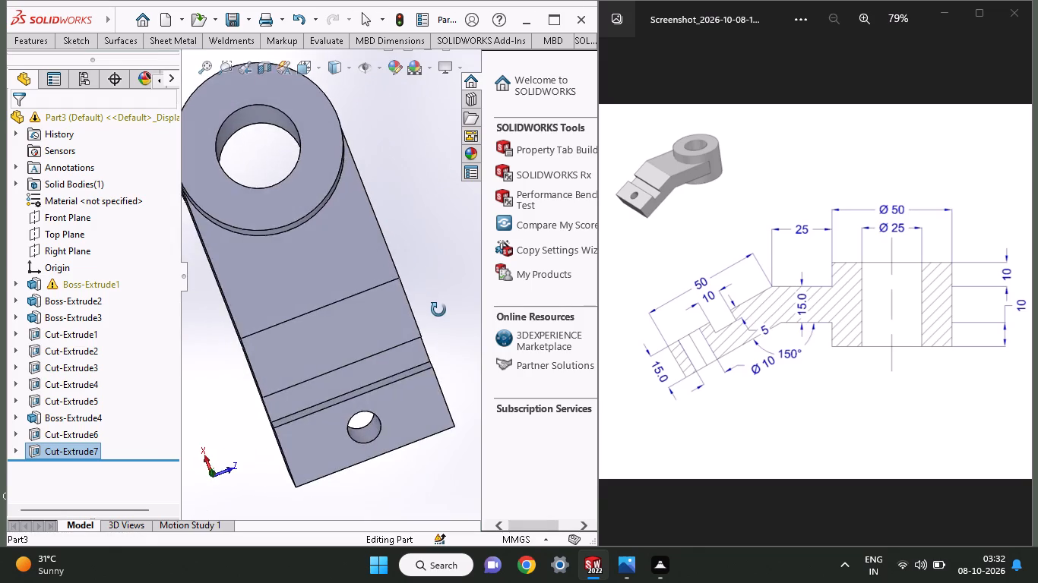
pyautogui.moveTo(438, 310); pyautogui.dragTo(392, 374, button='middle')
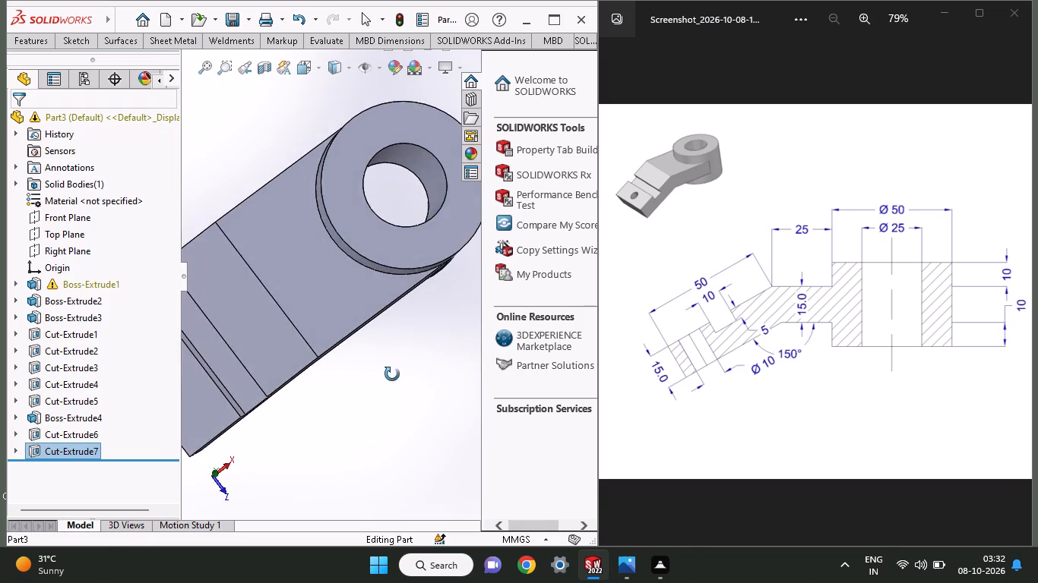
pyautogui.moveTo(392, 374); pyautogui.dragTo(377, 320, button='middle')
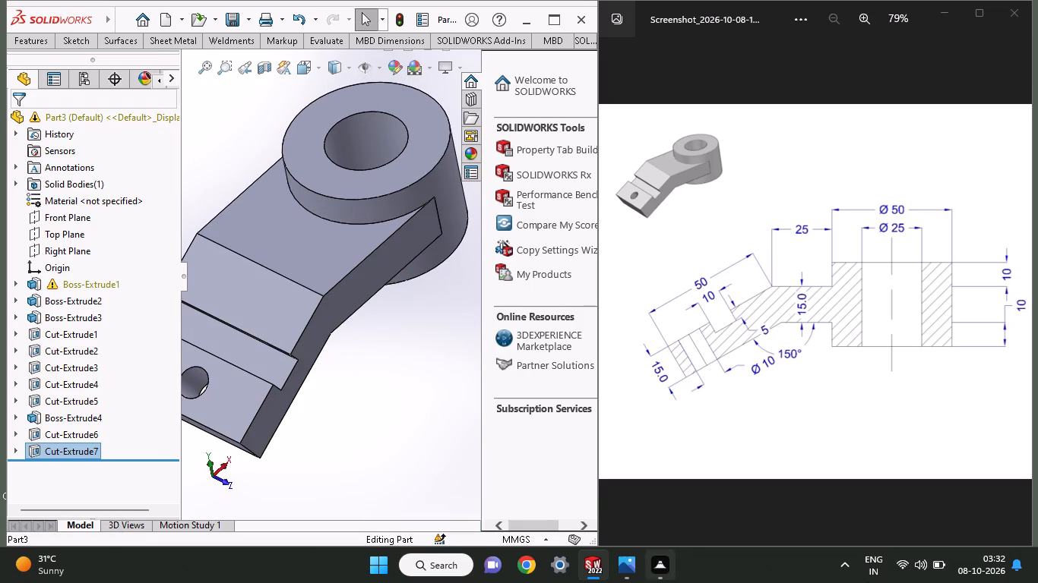
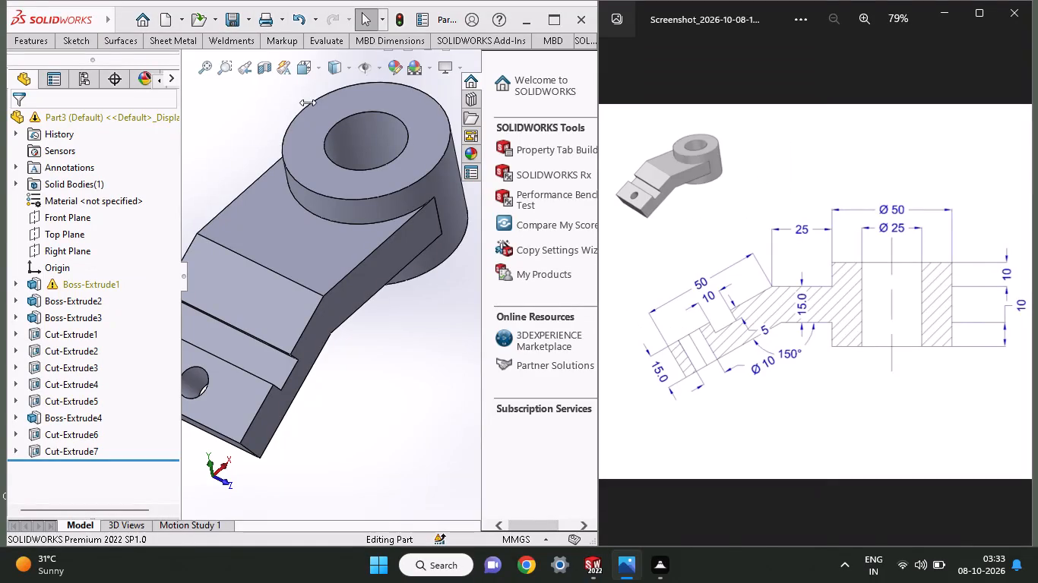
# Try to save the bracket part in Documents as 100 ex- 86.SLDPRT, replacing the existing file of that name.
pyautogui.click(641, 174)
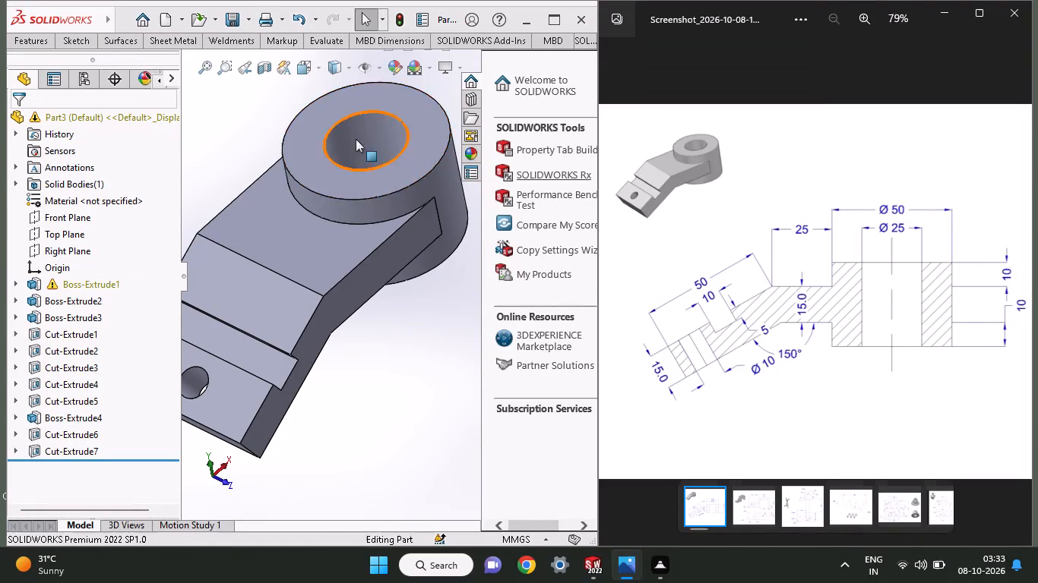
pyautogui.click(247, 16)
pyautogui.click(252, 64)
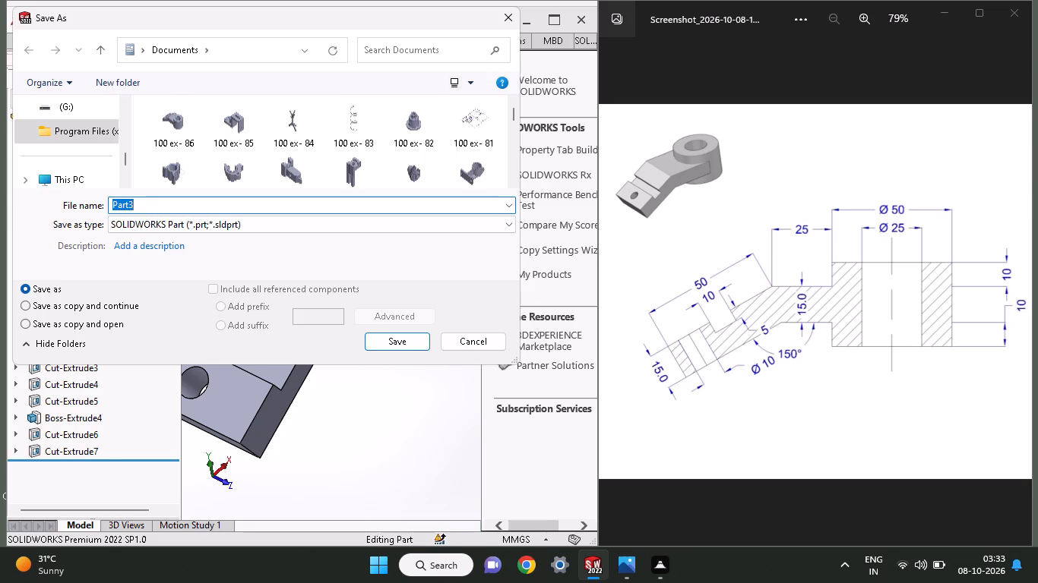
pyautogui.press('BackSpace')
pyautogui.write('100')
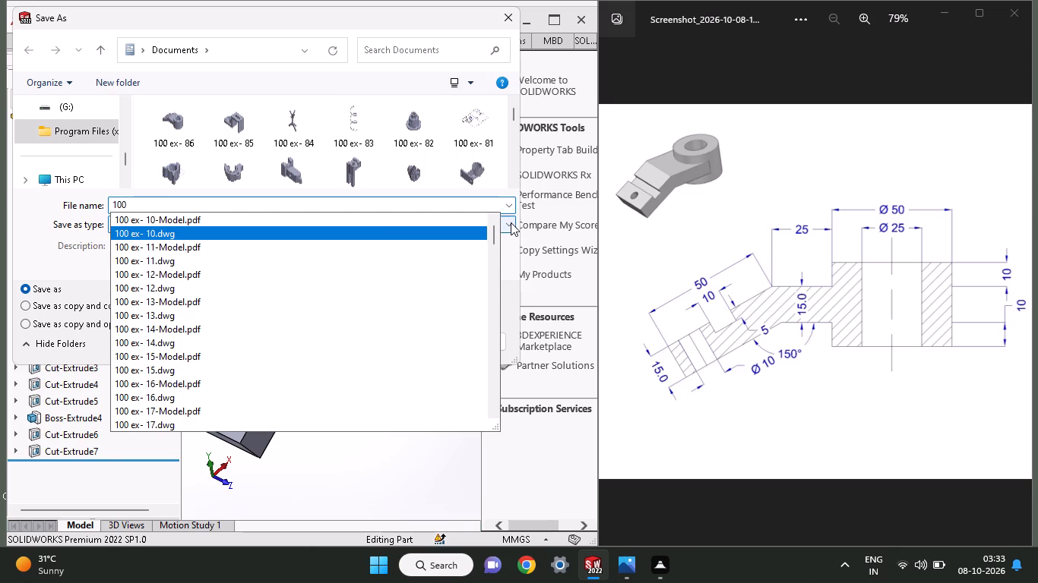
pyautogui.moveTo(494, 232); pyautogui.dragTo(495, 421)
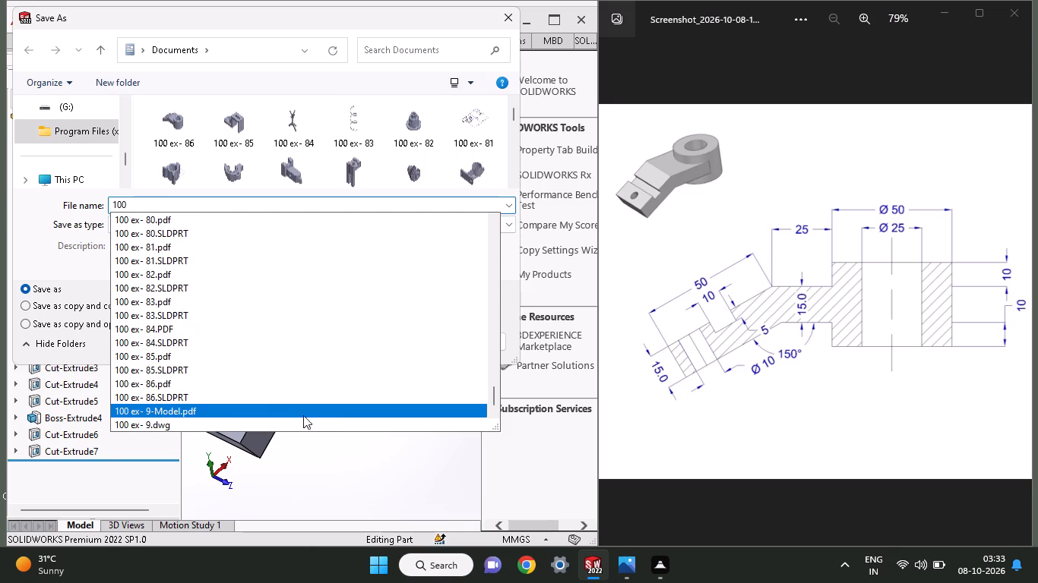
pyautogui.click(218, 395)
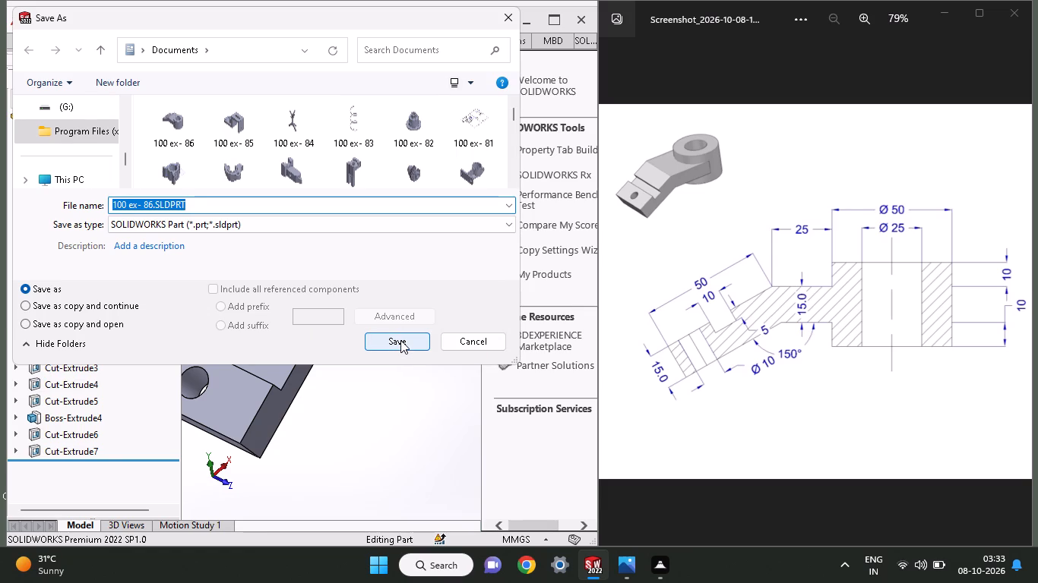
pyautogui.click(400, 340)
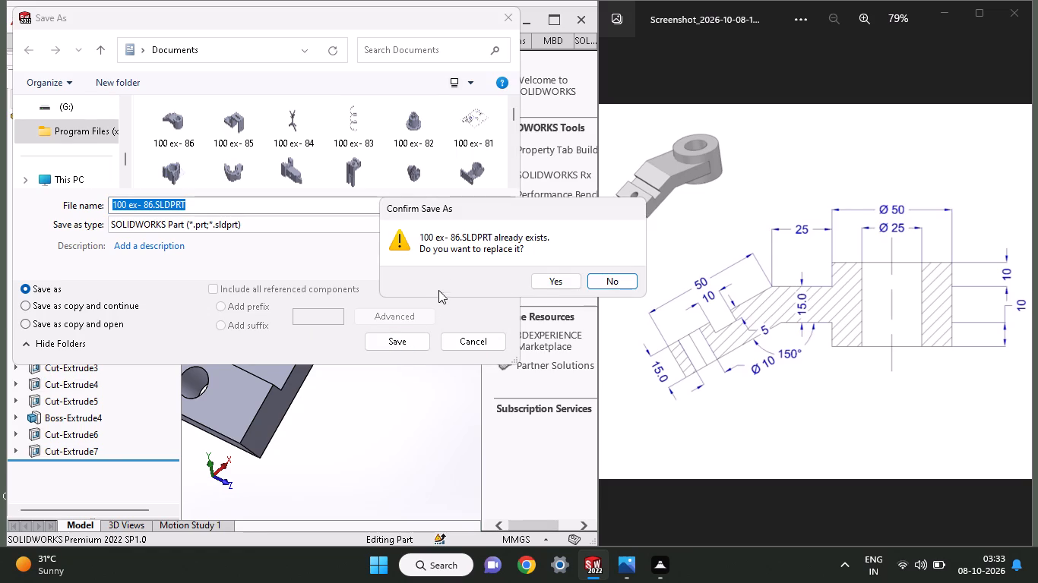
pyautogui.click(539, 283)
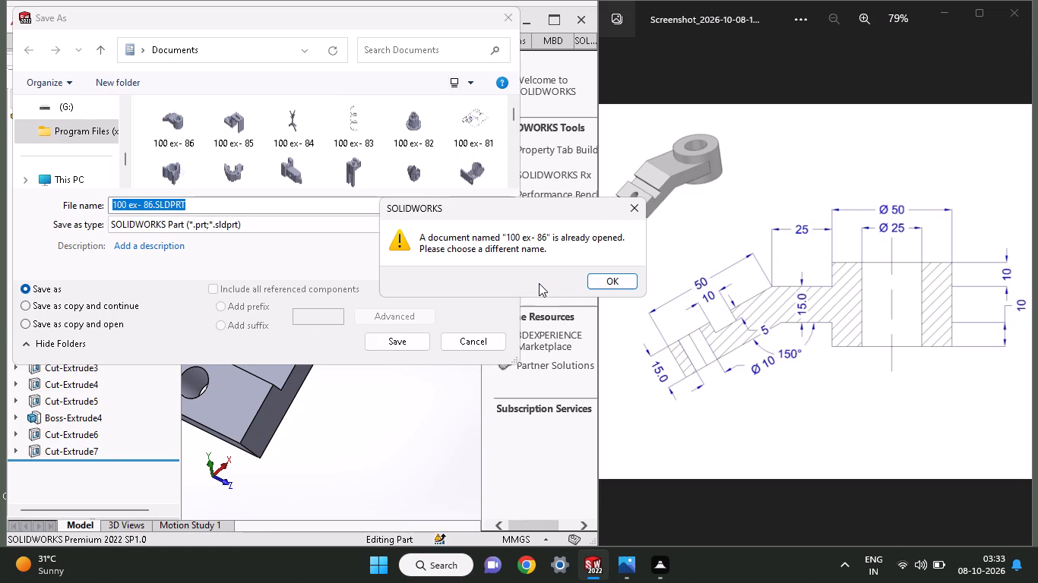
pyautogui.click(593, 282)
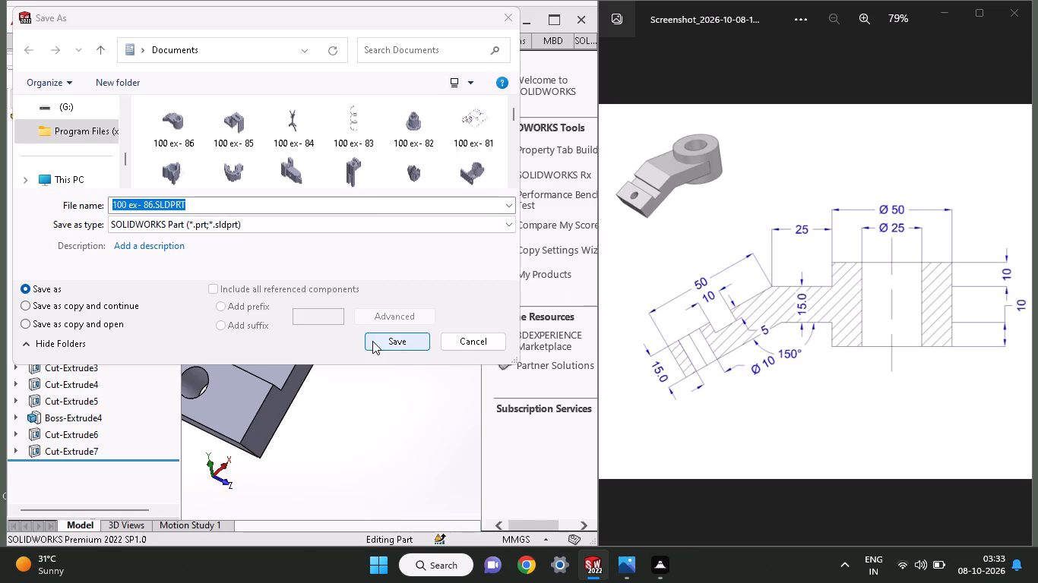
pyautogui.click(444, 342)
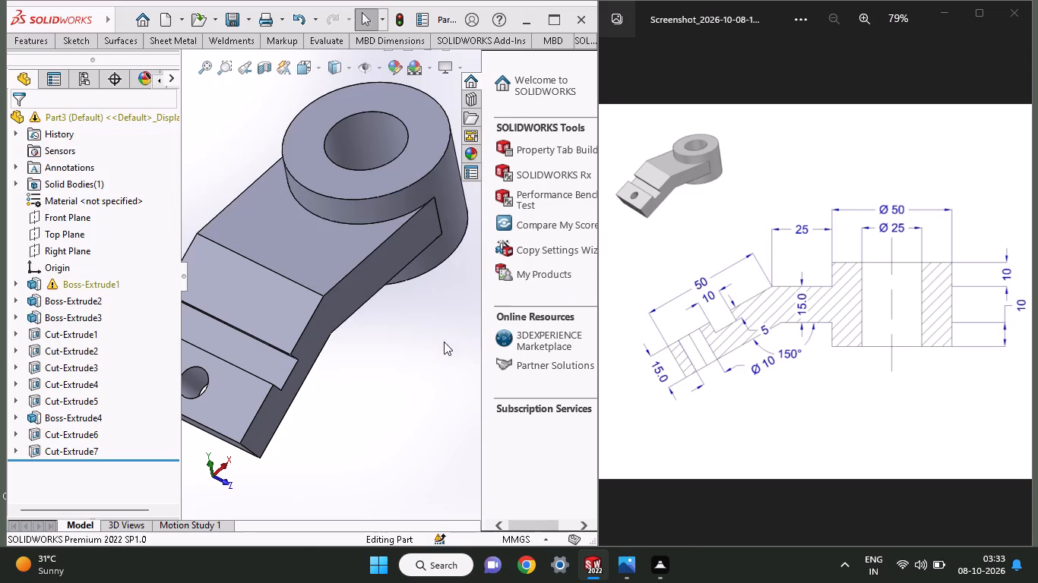